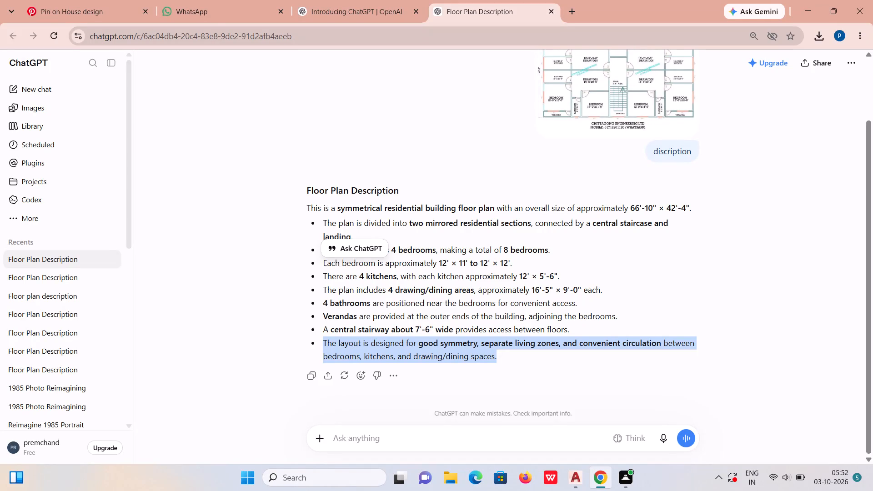
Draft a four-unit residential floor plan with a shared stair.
Copy the phrase "symmetrical residential building" from the floor plan description and switch to AutoCAD.
{"action": "left_click_drag", "start_coordinate": [336, 210], "coordinate": [365, 216]}
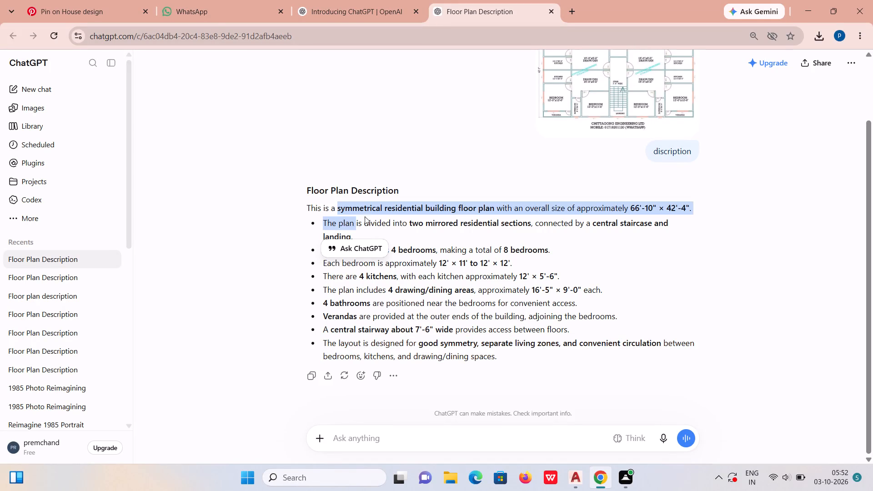
{"action": "left_click_drag", "start_coordinate": [365, 216], "coordinate": [454, 209]}
{"action": "key", "text": "ctrl+c"}
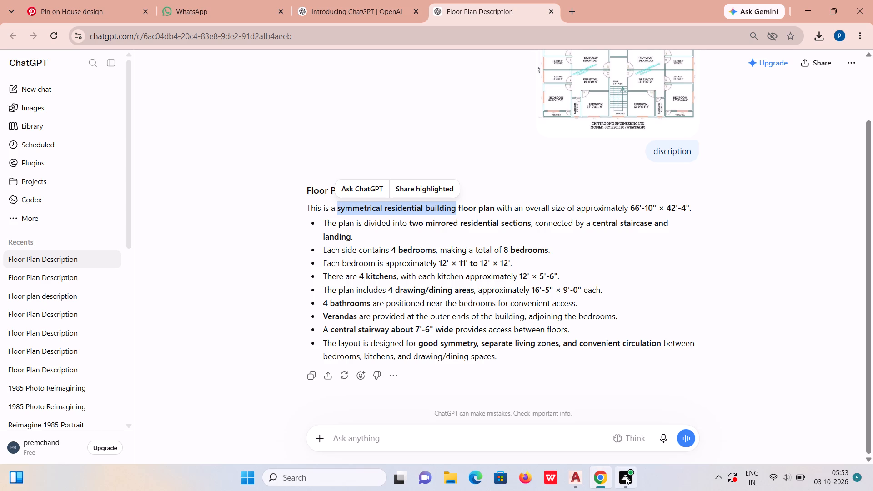
{"action": "left_click", "coordinate": [578, 483]}
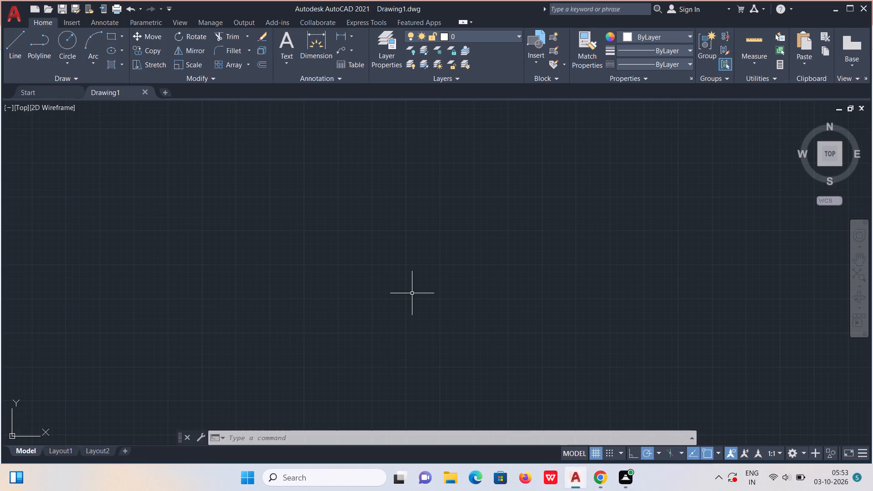
Save the drawing in Documents under the copied name, symmetrical residential building.dwg.
{"action": "key", "text": "ctrl+s"}
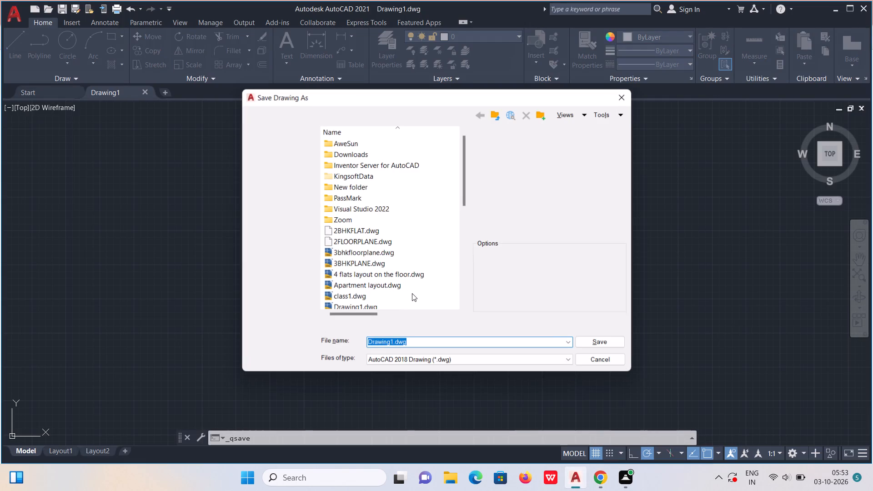
{"action": "left_click", "coordinate": [392, 342]}
{"action": "key", "text": "BackSpace"}
{"action": "key", "text": "BackSpace"}
{"action": "key", "text": "BackSpace"}
{"action": "key", "text": "BackSpace"}
{"action": "key", "text": "BackSpace"}
{"action": "key", "text": "BackSpace"}
{"action": "key", "text": "BackSpace"}
{"action": "key", "text": "BackSpace"}
{"action": "key", "text": "BackSpace"}
{"action": "key", "text": "BackSpace"}
{"action": "key", "text": "BackSpace"}
{"action": "key", "text": "BackSpace"}
{"action": "key", "text": "BackSpace"}
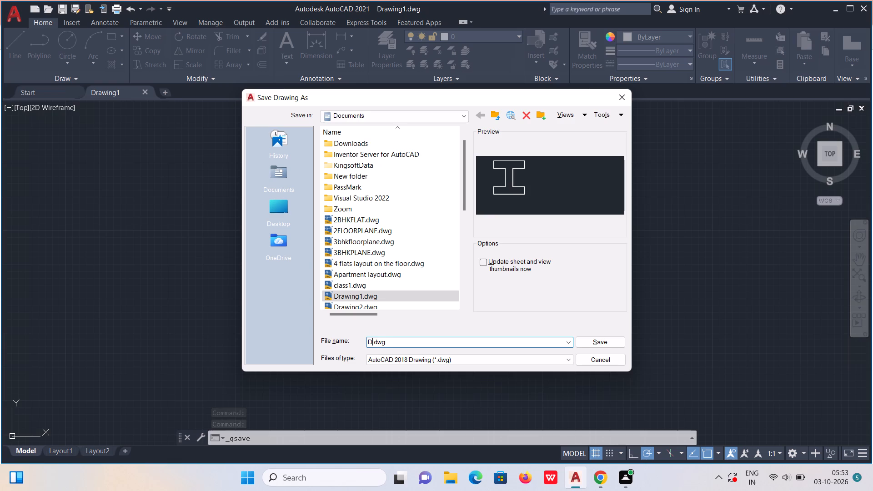
{"action": "key", "text": "ctrl+v"}
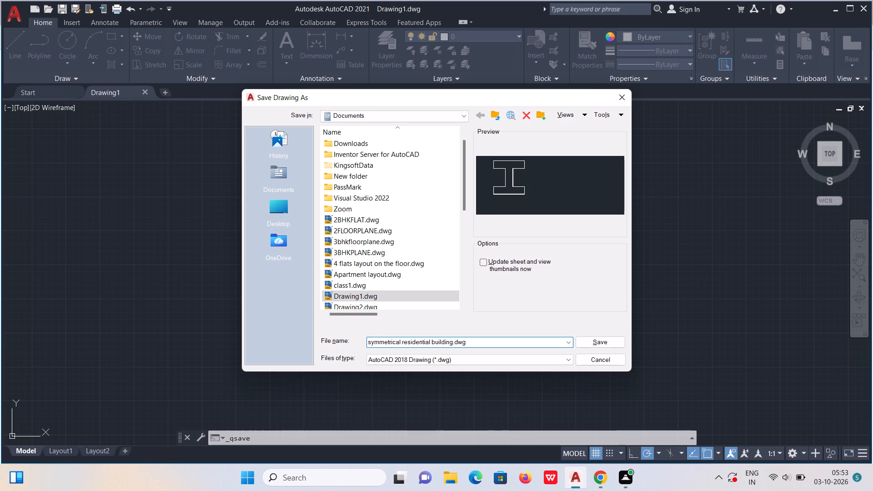
{"action": "left_click", "coordinate": [602, 346]}
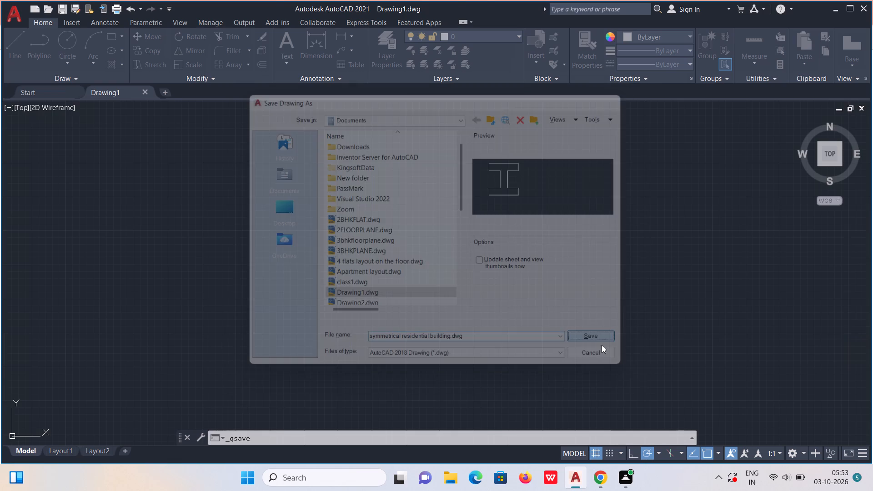
Turn on command logging with LOGFILEON.
{"action": "left_click", "coordinate": [450, 441]}
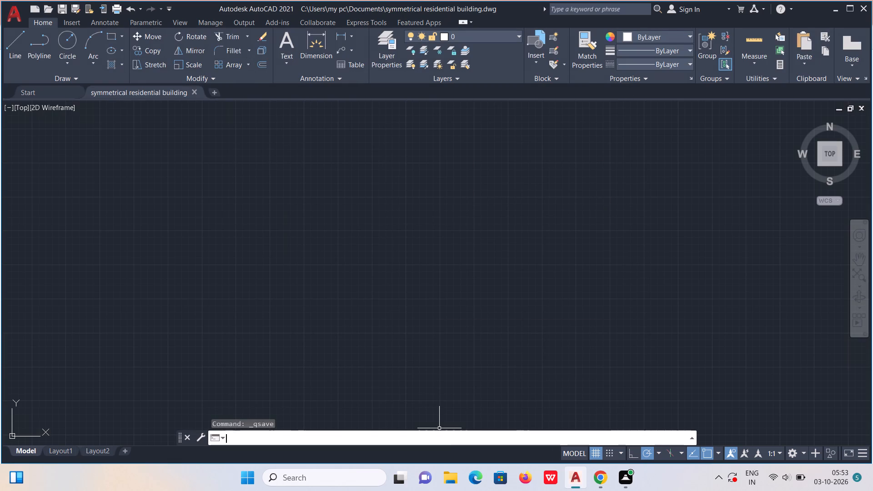
{"action": "type", "text": "log"}
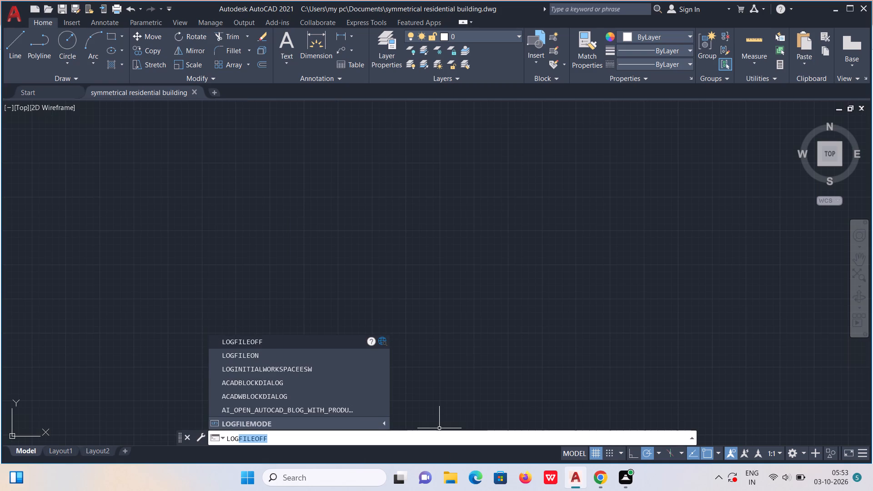
{"action": "key", "text": "Down"}
{"action": "key", "text": "Return"}
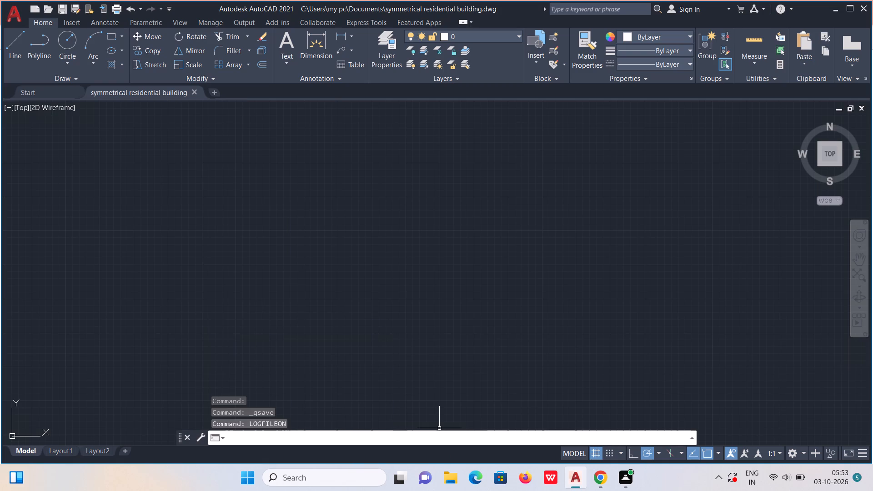
Set the model space limits from 0,0 to 1000,1000.
{"action": "type", "text": "lim"}
{"action": "key", "text": "Return"}
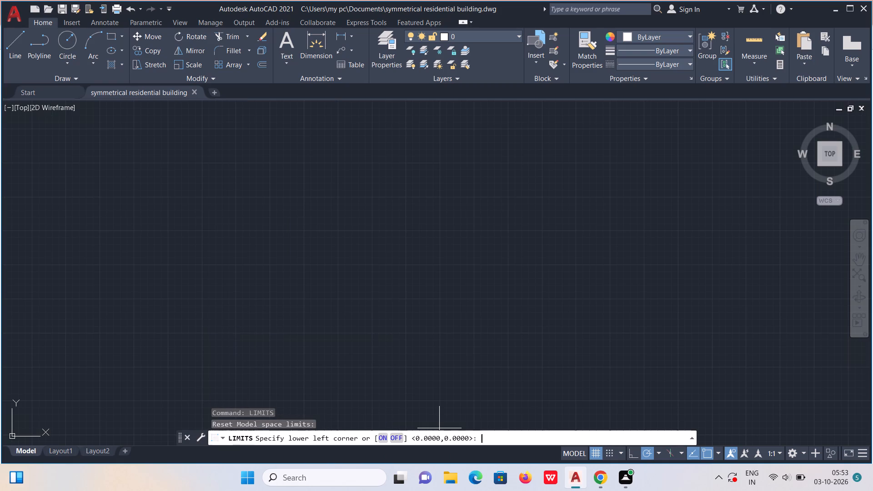
{"action": "type", "text": "0,0"}
{"action": "key", "text": "Return"}
{"action": "type", "text": "1000,1000"}
{"action": "key", "text": "Return"}
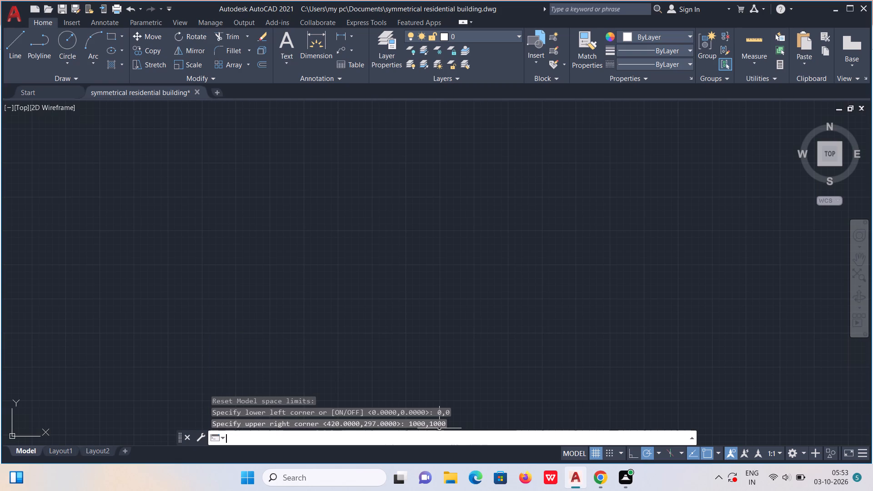
Configure the drawing units to Engineering length with 0'-0" precision and an insertion scale in inches.
{"action": "type", "text": "uni"}
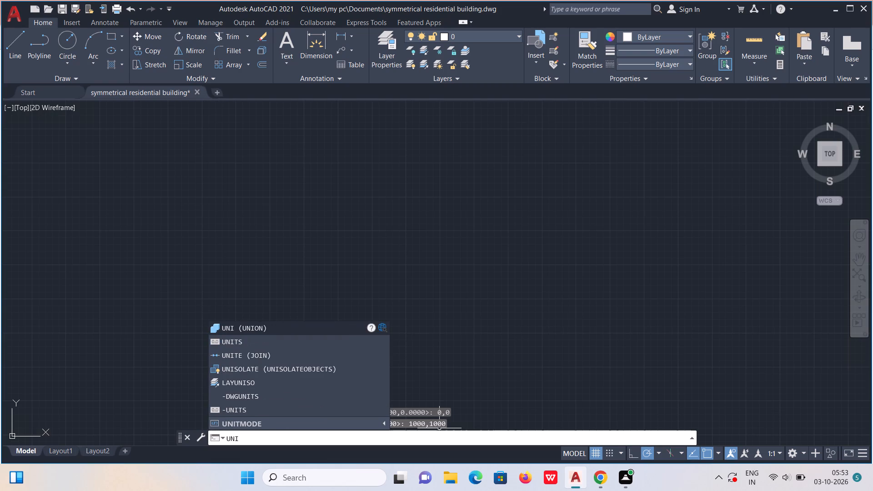
{"action": "key", "text": "BackSpace"}
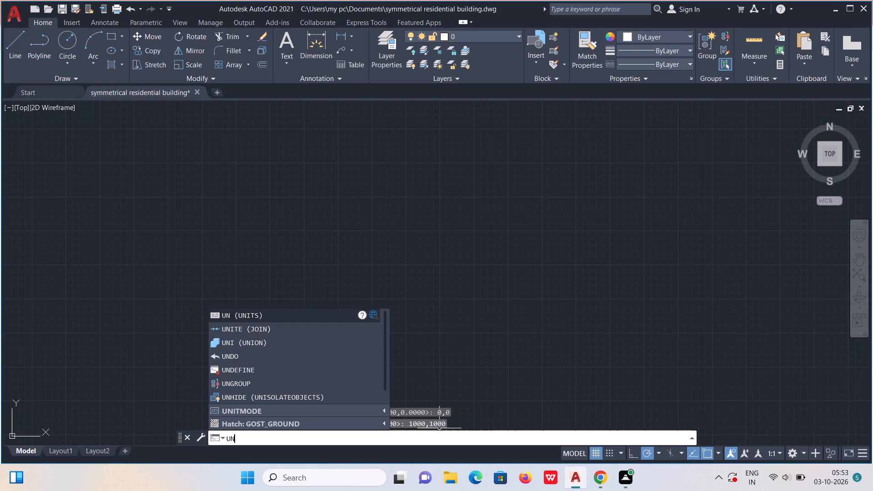
{"action": "key", "text": "Return"}
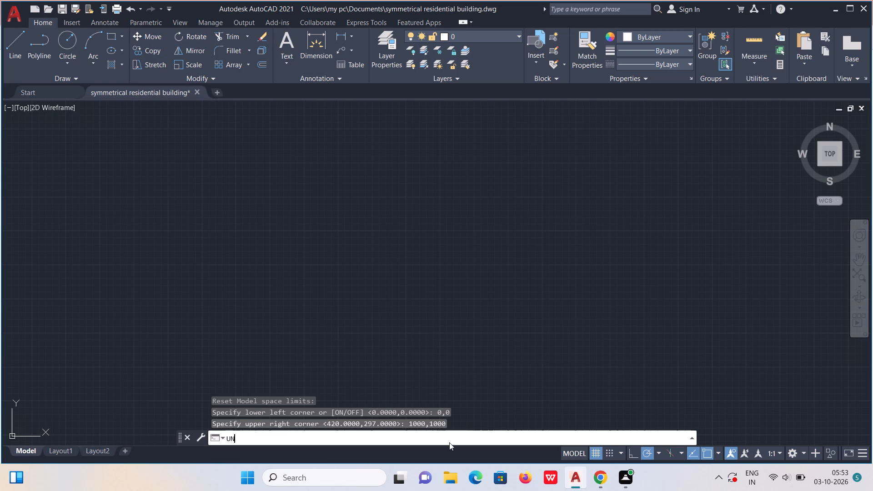
{"action": "left_click", "coordinate": [360, 155]}
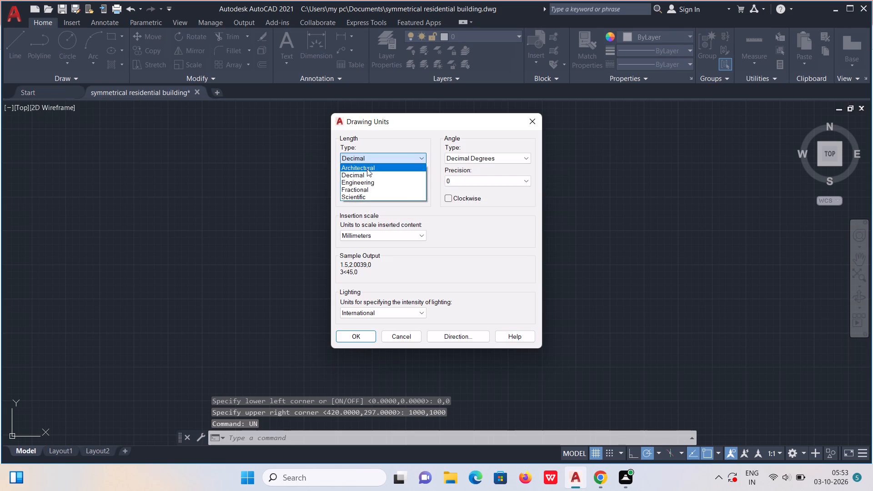
{"action": "left_click", "coordinate": [370, 180]}
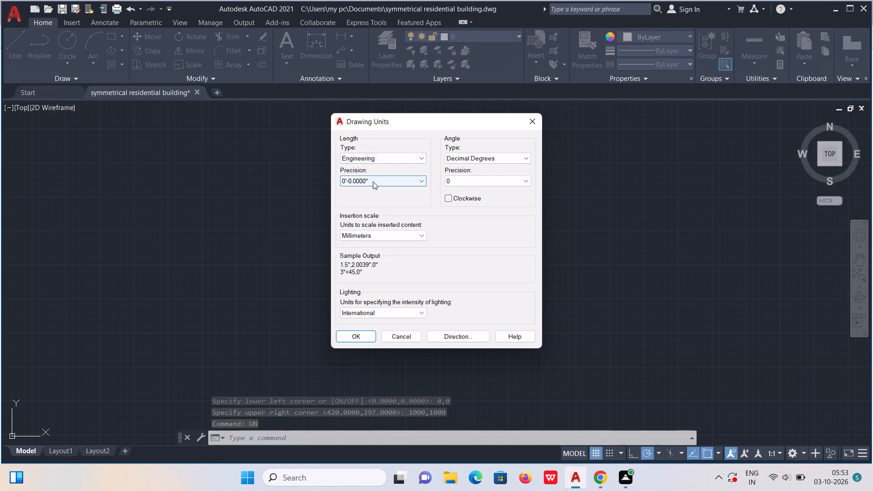
{"action": "left_click", "coordinate": [373, 181]}
{"action": "left_click", "coordinate": [373, 191]}
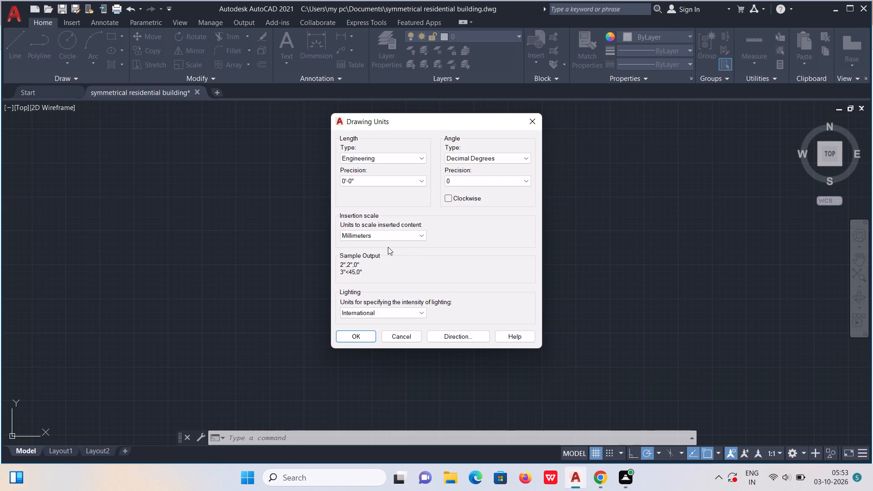
{"action": "left_click", "coordinate": [391, 238]}
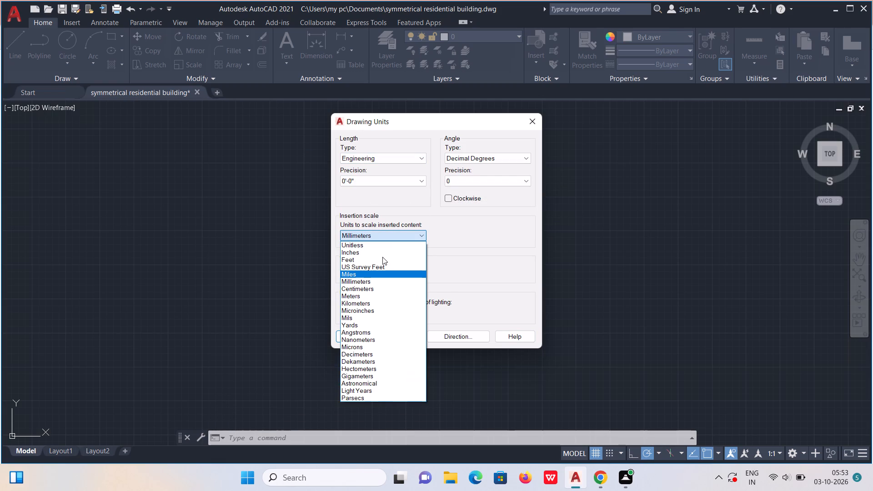
{"action": "left_click", "coordinate": [382, 252]}
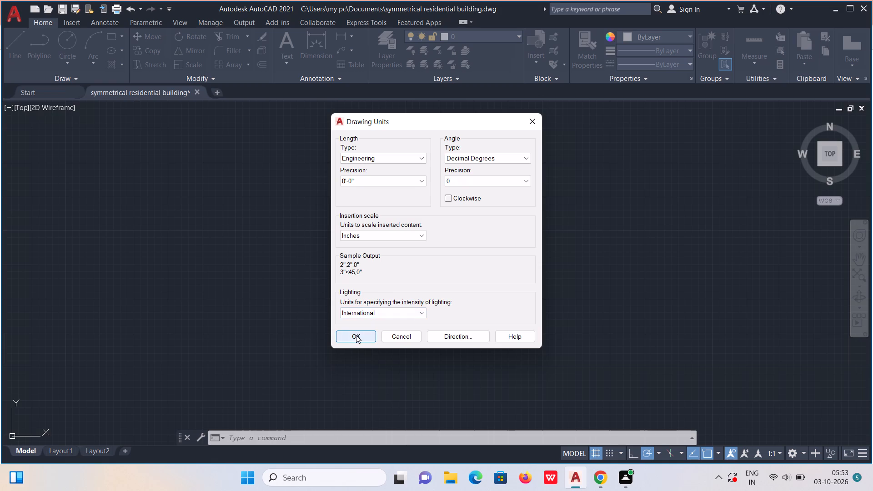
{"action": "left_click", "coordinate": [356, 336]}
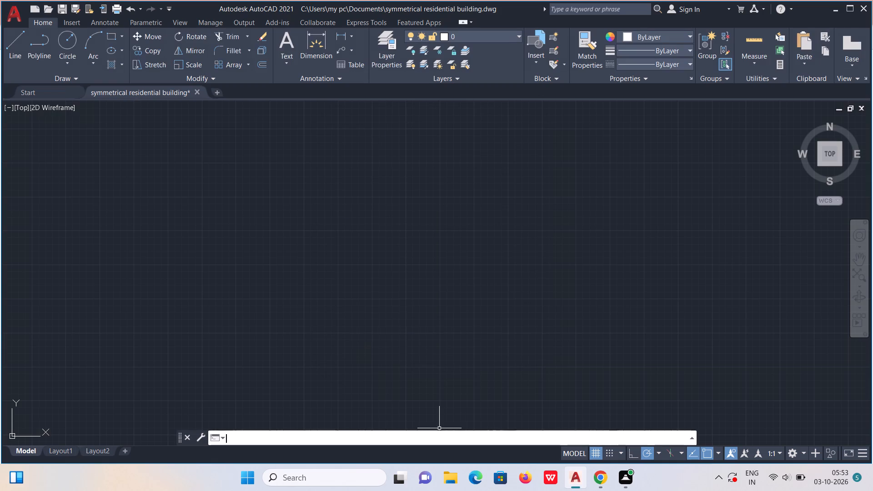
Modify the ISO-25 dimension style to use Engineering primary units with 0'-0" precision.
{"action": "key", "text": "d"}
{"action": "key", "text": "Return"}
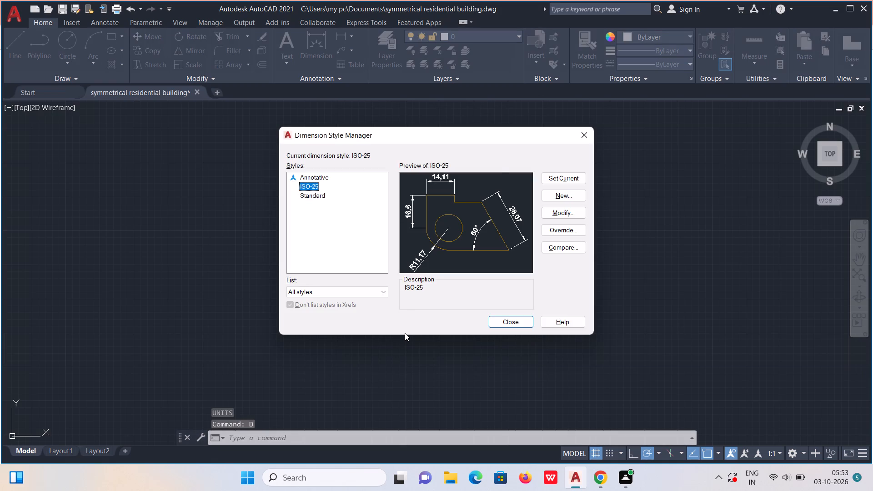
{"action": "left_click", "coordinate": [562, 216]}
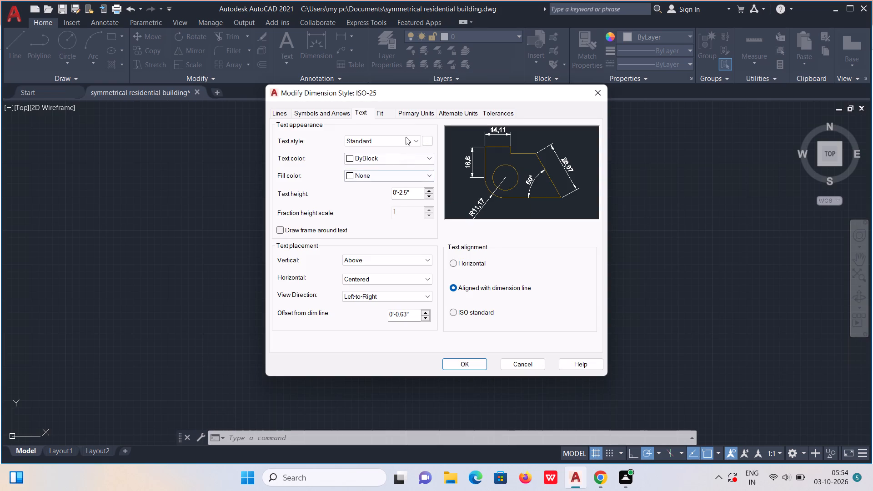
{"action": "left_click", "coordinate": [413, 111]}
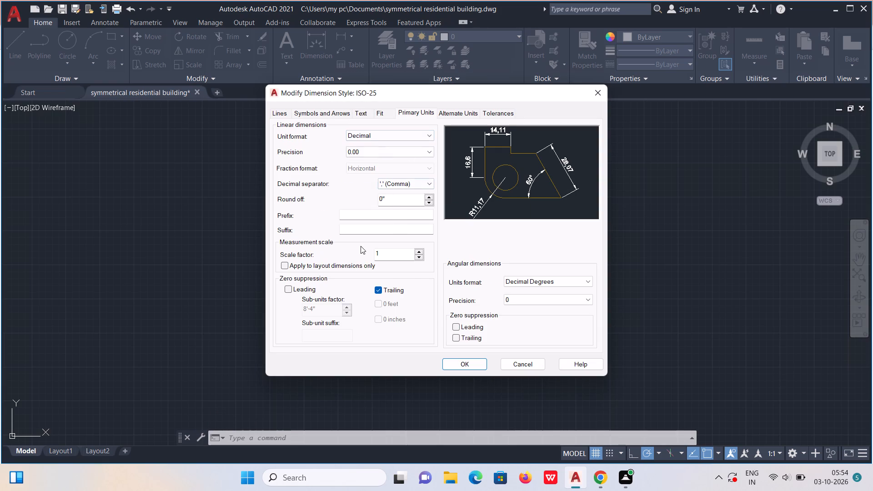
{"action": "left_click", "coordinate": [399, 133]}
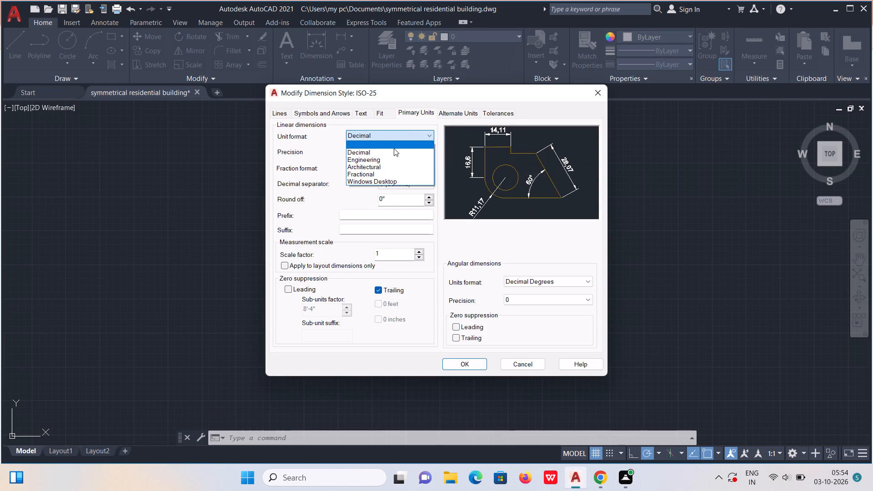
{"action": "left_click", "coordinate": [387, 157]}
{"action": "left_click", "coordinate": [388, 151]}
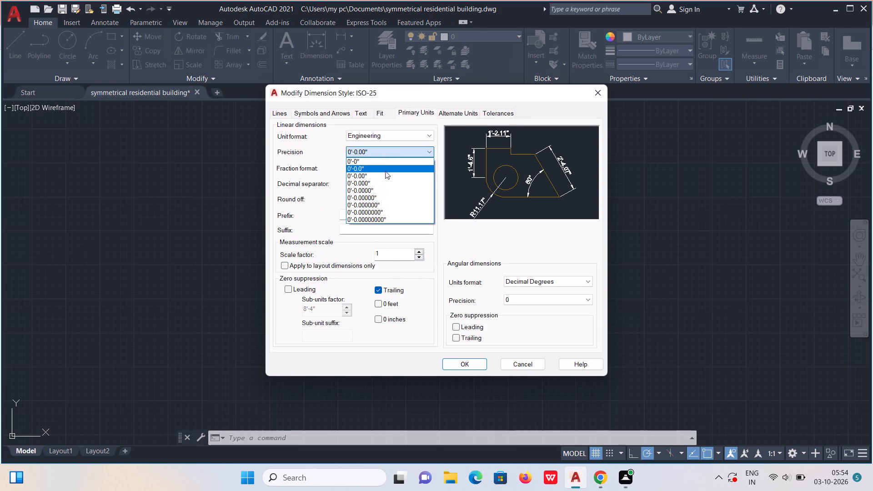
{"action": "left_click", "coordinate": [384, 163]}
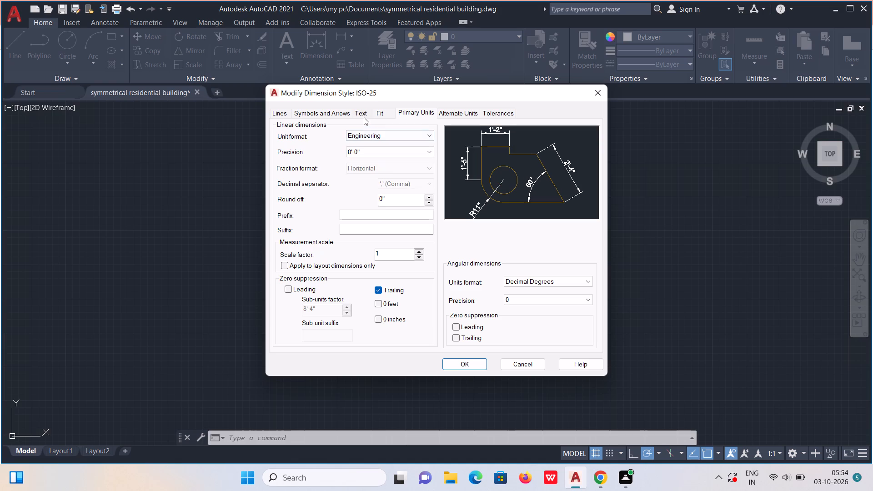
Set the dimension style's text height to 10".
{"action": "left_click", "coordinate": [364, 115]}
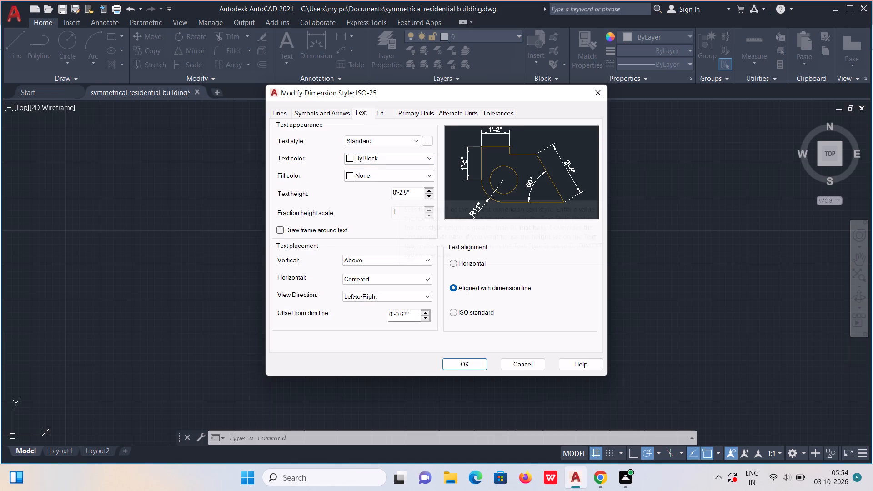
{"action": "left_click_drag", "start_coordinate": [409, 190], "coordinate": [390, 196]}
{"action": "type", "text": "10"}
{"action": "key", "text": "shift+quotedbl"}
{"action": "key", "text": "Return"}
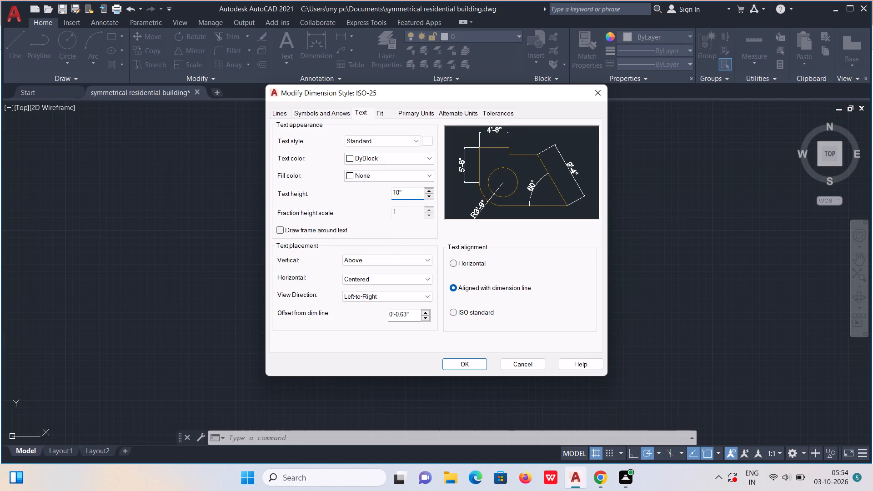
Set the dimension style's arrow size to 10".
{"action": "left_click", "coordinate": [306, 110]}
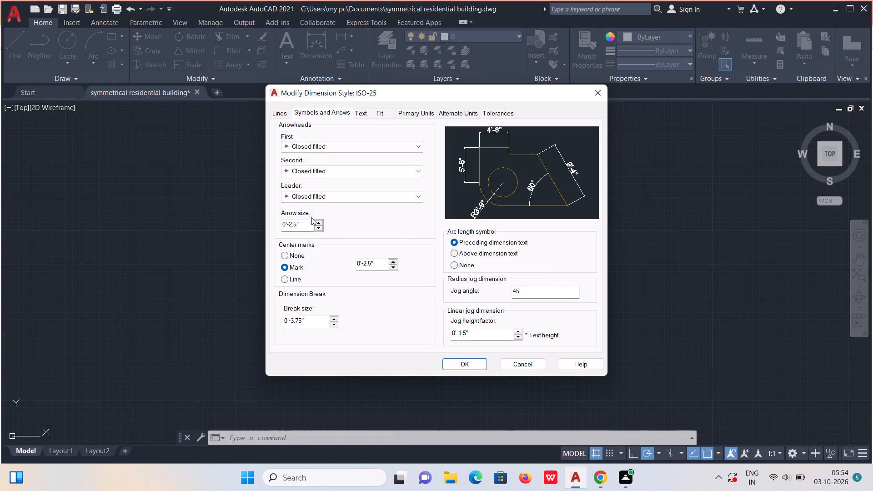
{"action": "left_click_drag", "start_coordinate": [300, 226], "coordinate": [249, 225]}
{"action": "type", "text": "10"}
{"action": "key", "text": "shift+quotedbl"}
{"action": "key", "text": "Return"}
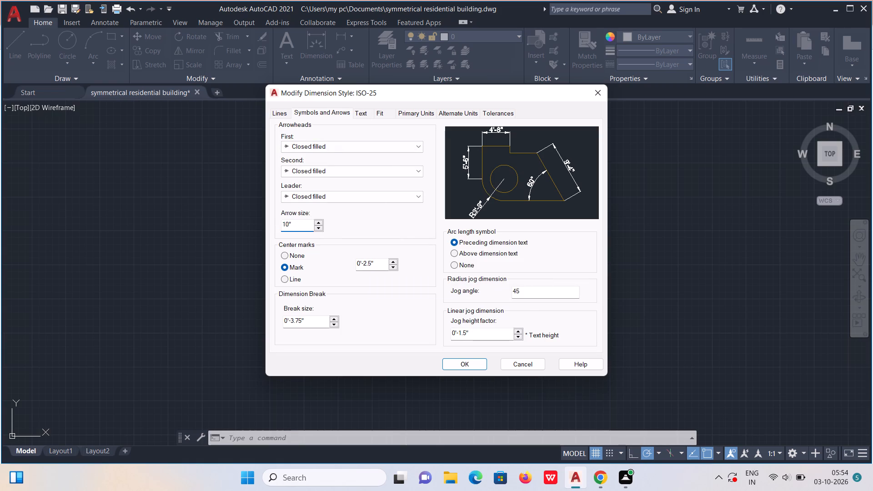
Set the dimension text's vertical placement to Centered, then apply the style changes and make ISO-25 current.
{"action": "left_click", "coordinate": [361, 112]}
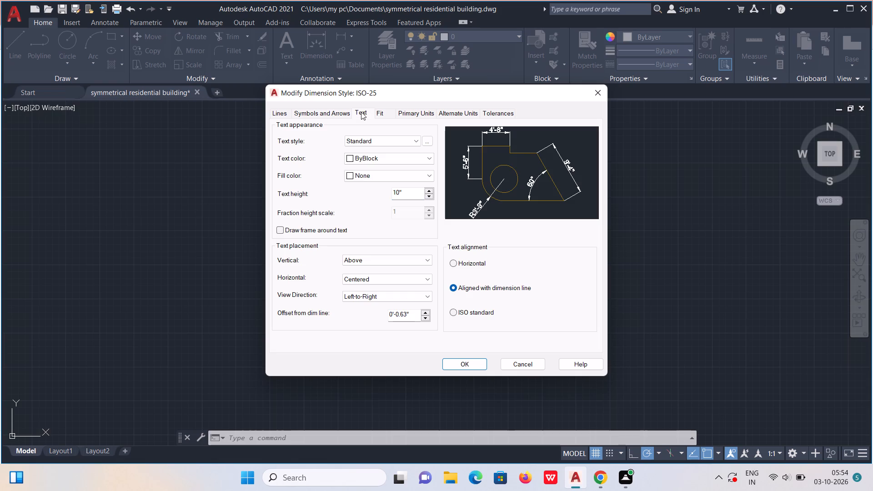
{"action": "left_click", "coordinate": [405, 263]}
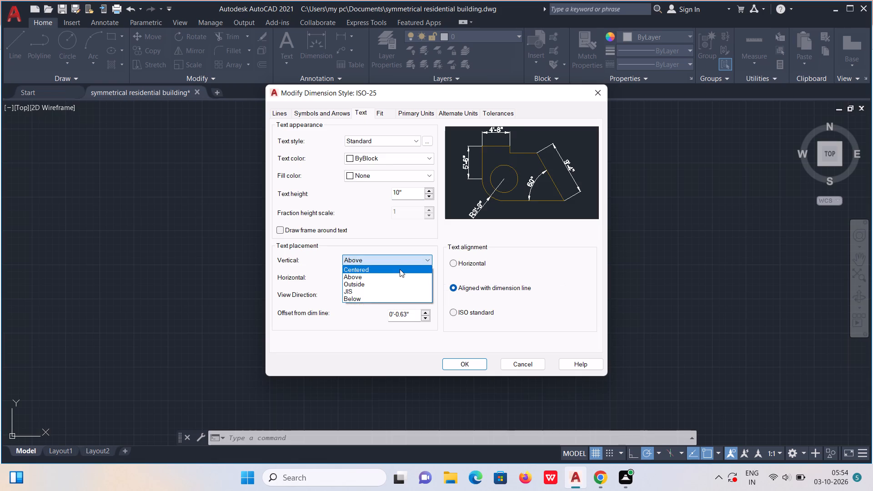
{"action": "left_click", "coordinate": [400, 269]}
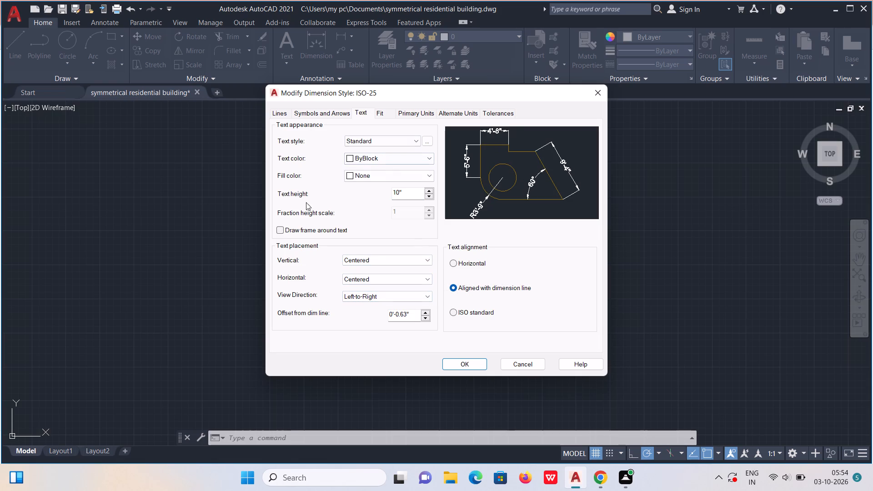
{"action": "left_click", "coordinate": [461, 364]}
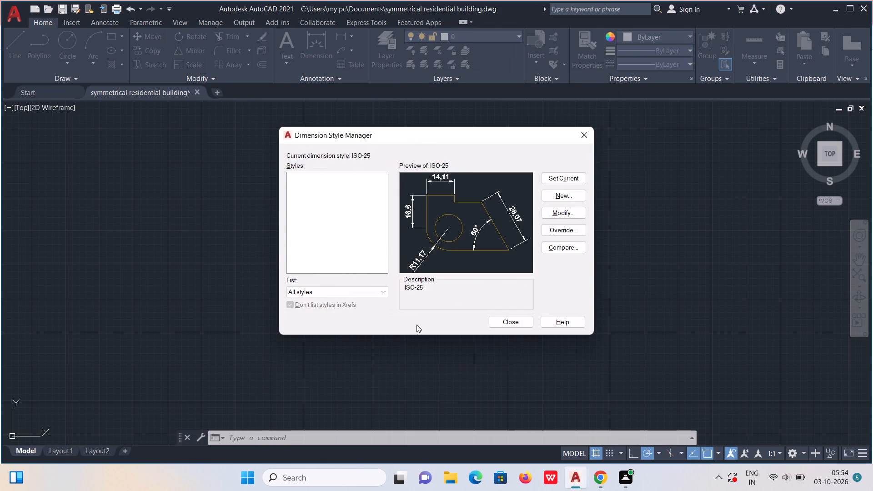
{"action": "left_click", "coordinate": [552, 180]}
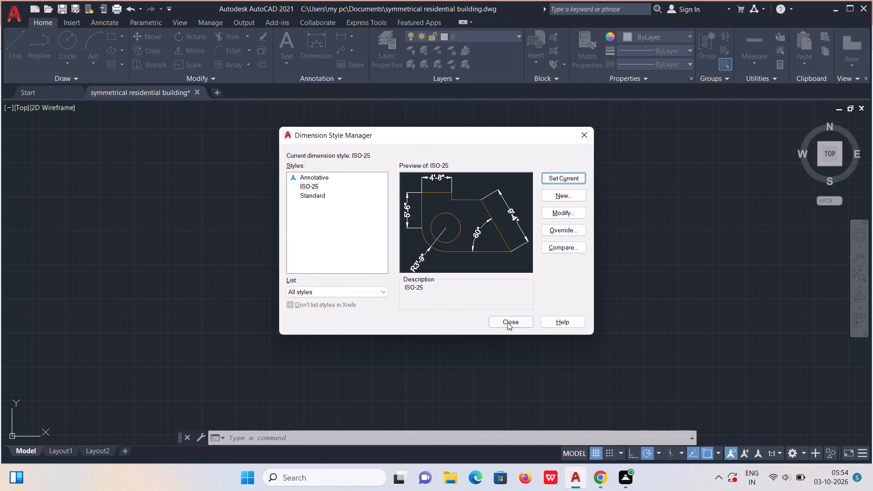
{"action": "left_click", "coordinate": [507, 321]}
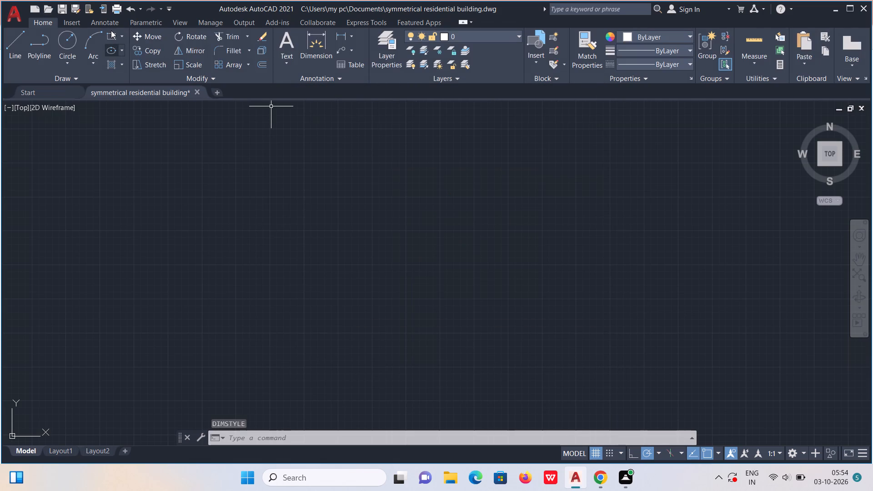
Start a rectangle in the empty drawing.
{"action": "left_click", "coordinate": [112, 34]}
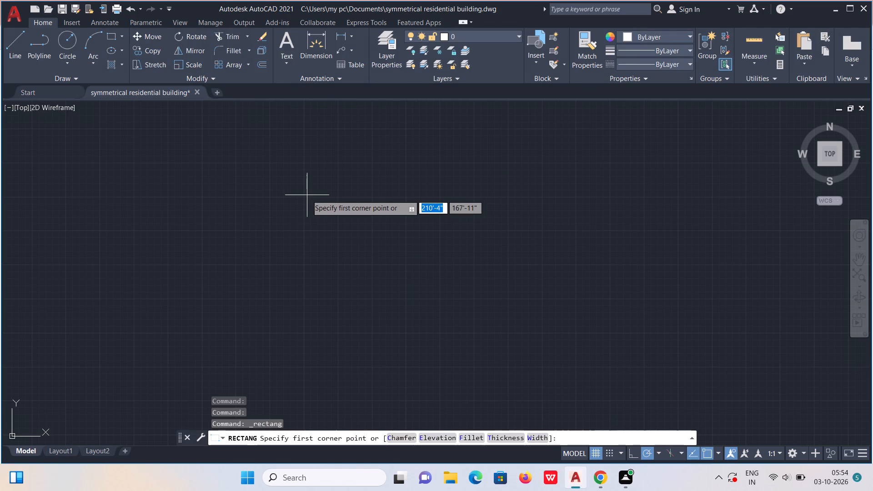
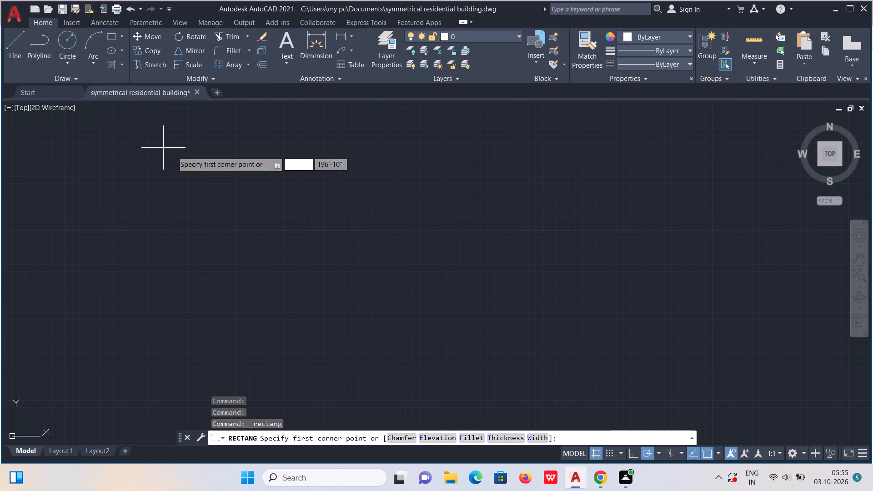
Draw a 66'10" by 42'1" rectangle as the building's outer wall outline.
{"action": "left_click", "coordinate": [113, 34]}
{"action": "left_click", "coordinate": [351, 180]}
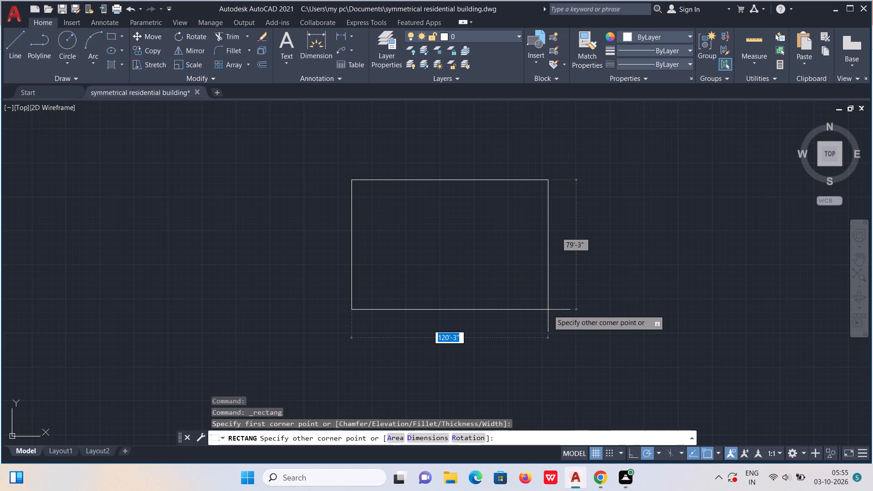
{"action": "type", "text": "666"}
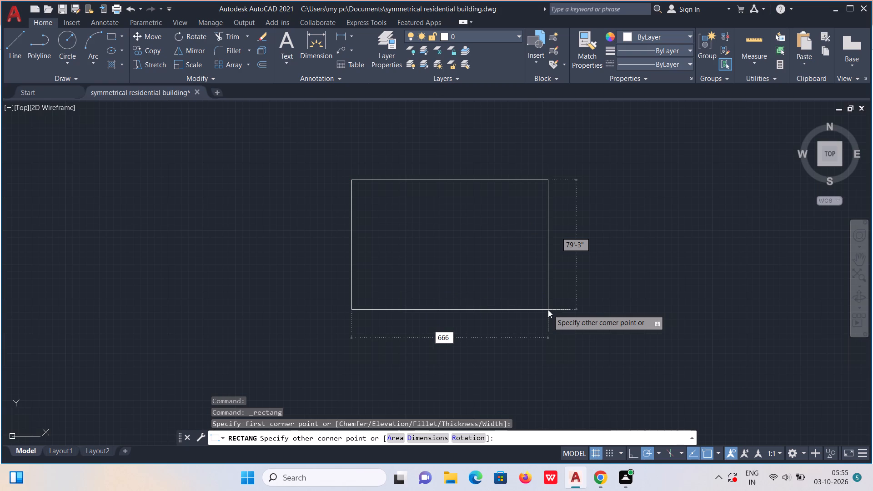
{"action": "key", "text": "BackSpace"}
{"action": "key", "text": "apostrophe"}
{"action": "type", "text": "10"}
{"action": "key", "text": "shift+quotedbl"}
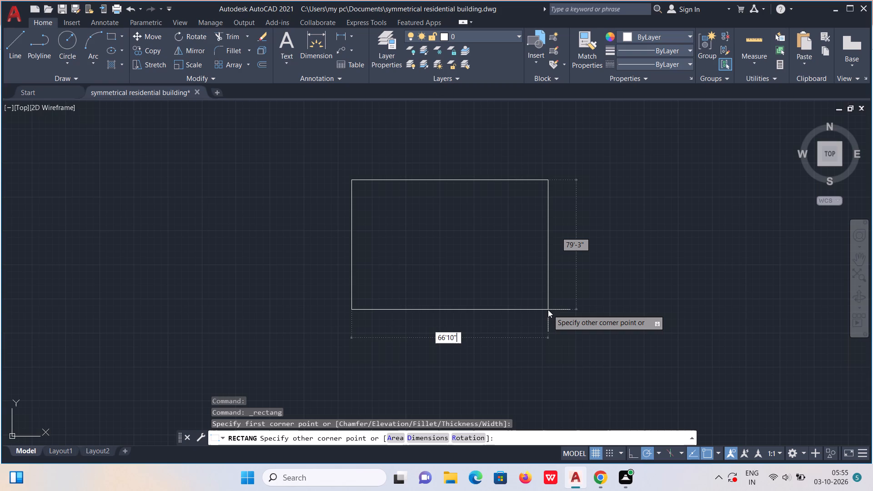
{"action": "key", "text": "comma"}
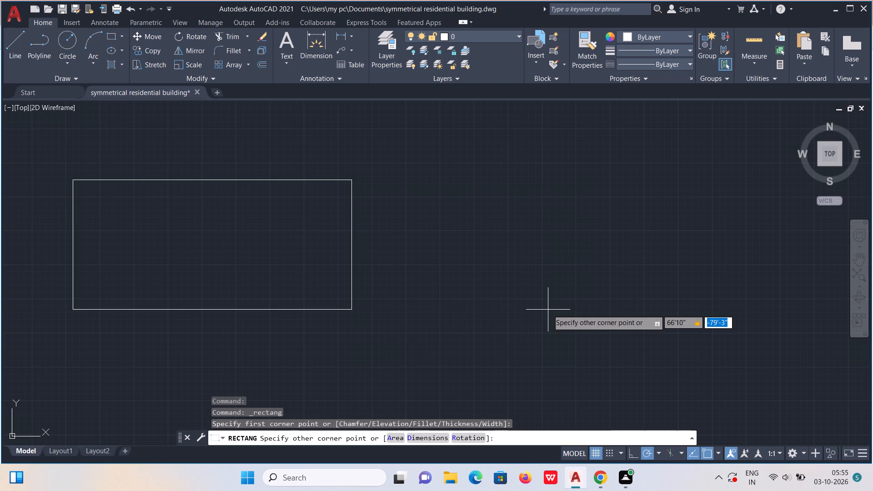
{"action": "type", "text": "42"}
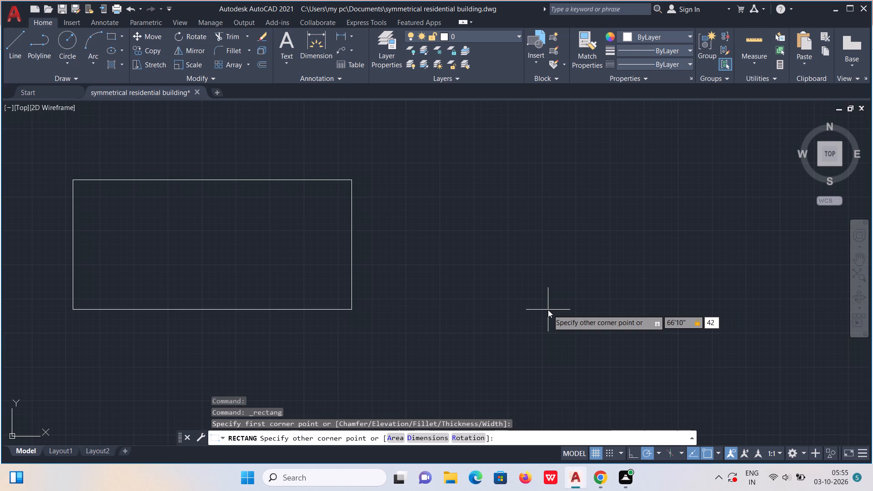
{"action": "type", "text": "'1"}
{"action": "key", "text": "shift+quotedbl"}
{"action": "key", "text": "Return"}
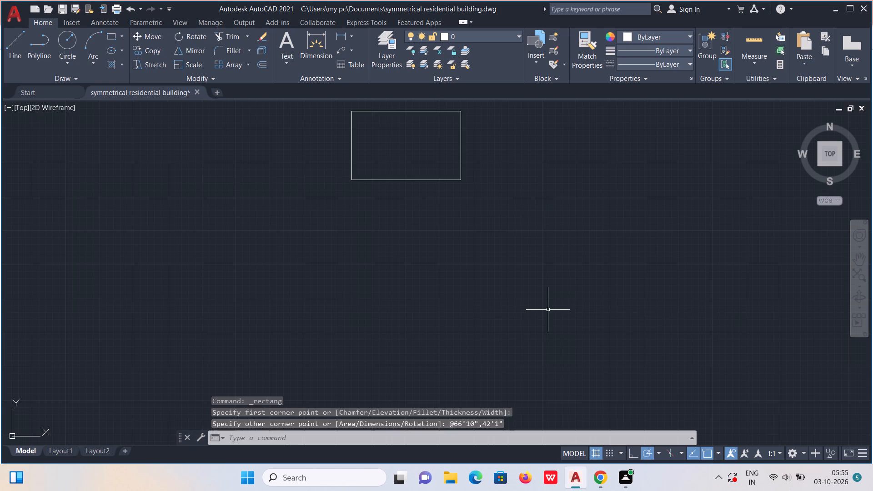
Offset the outer rectangle 9" inward with the Through option to form the exterior wall thickness.
{"action": "middle_click_drag", "start_coordinate": [374, 145], "coordinate": [386, 204]}
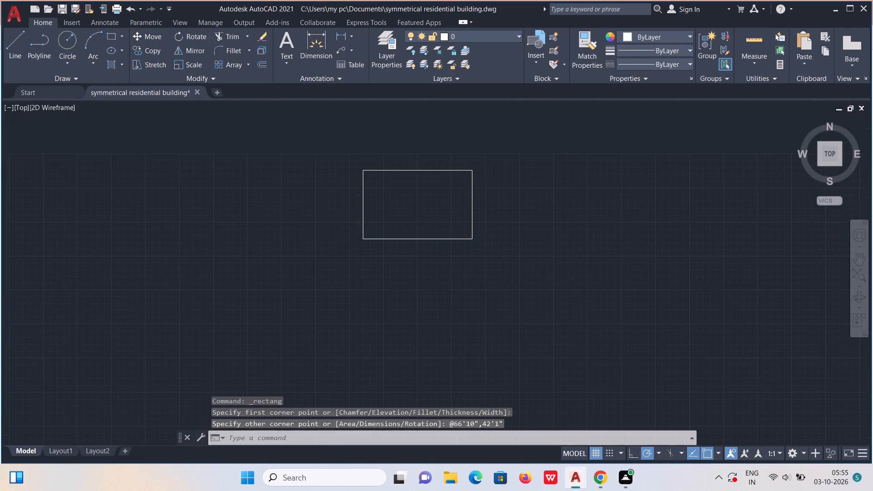
{"action": "middle_click_drag", "start_coordinate": [386, 204], "coordinate": [353, 253]}
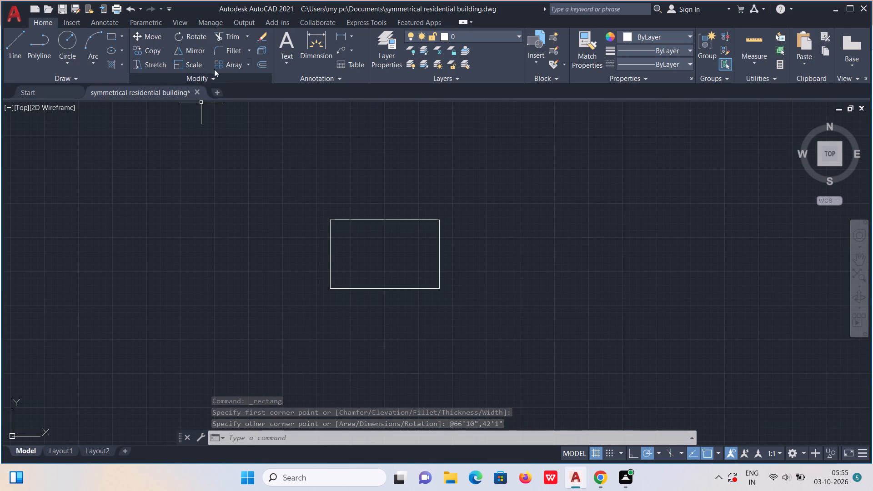
{"action": "left_click", "coordinate": [268, 67]}
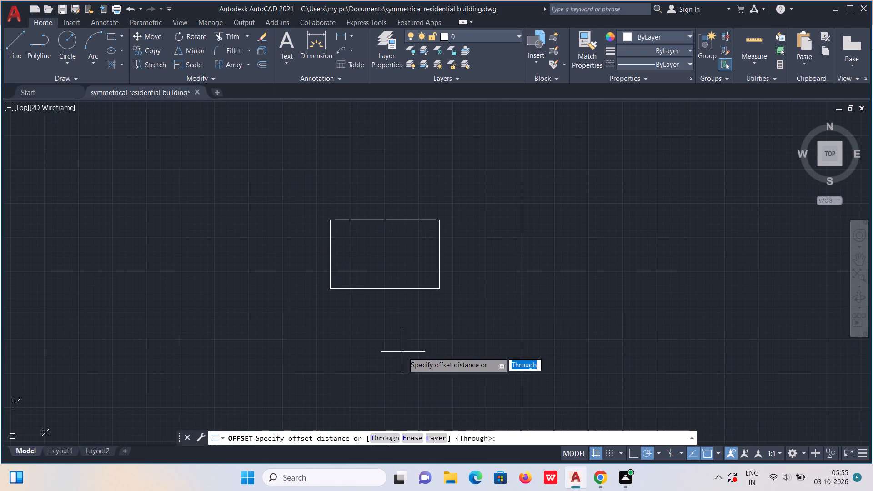
{"action": "scroll", "coordinate": [351, 271], "scroll_direction": "up", "scroll_amount": 3}
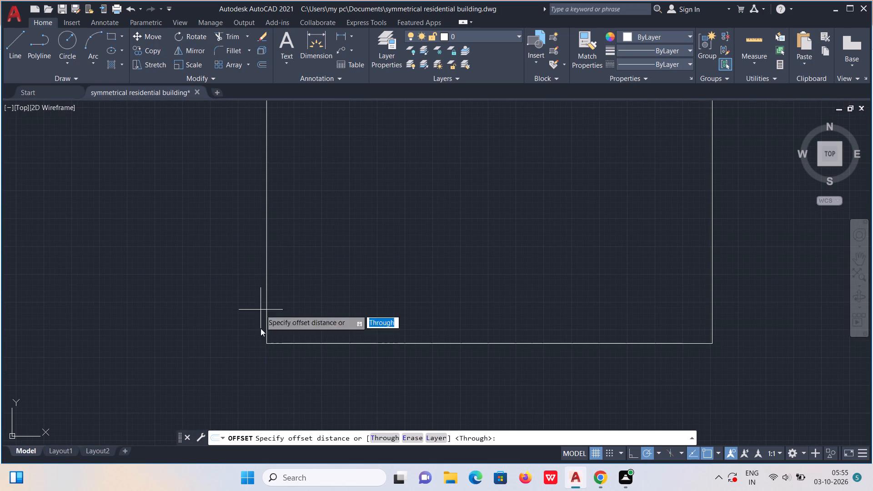
{"action": "left_click", "coordinate": [380, 438]}
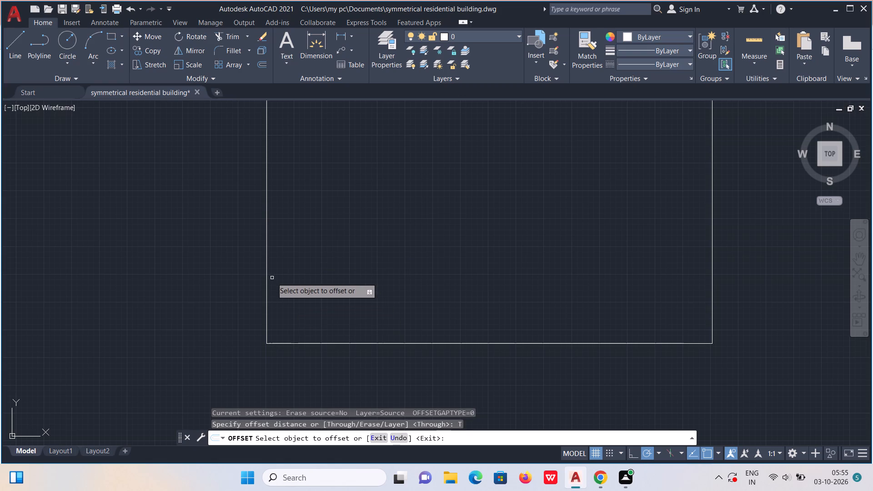
{"action": "left_click", "coordinate": [267, 273]}
{"action": "type", "text": "9\""}
{"action": "key", "text": "shift+Return"}
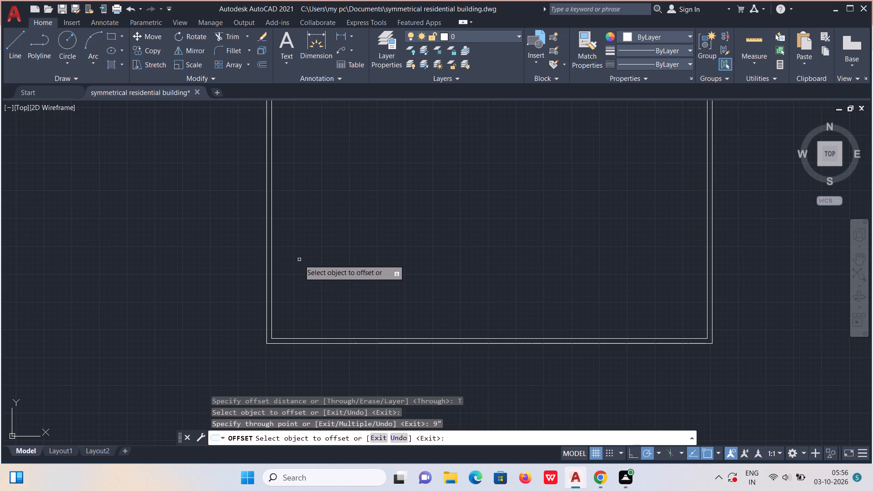
{"action": "scroll", "coordinate": [312, 287], "scroll_direction": "down", "scroll_amount": 2}
{"action": "middle_click_drag", "start_coordinate": [319, 290], "coordinate": [354, 338]}
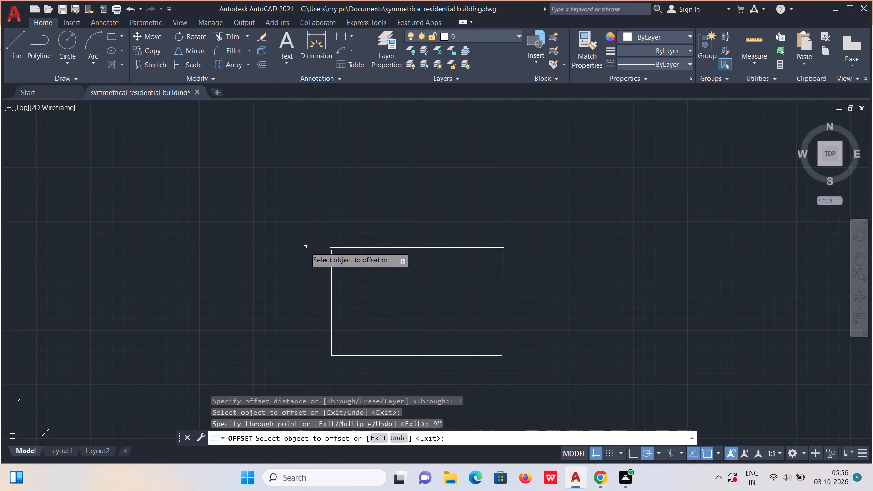
{"action": "key", "text": "Escape"}
Explode both the outer and inner wall rectangles into separate lines.
{"action": "scroll", "coordinate": [354, 276], "scroll_direction": "up", "scroll_amount": 2}
{"action": "left_click", "coordinate": [357, 207]}
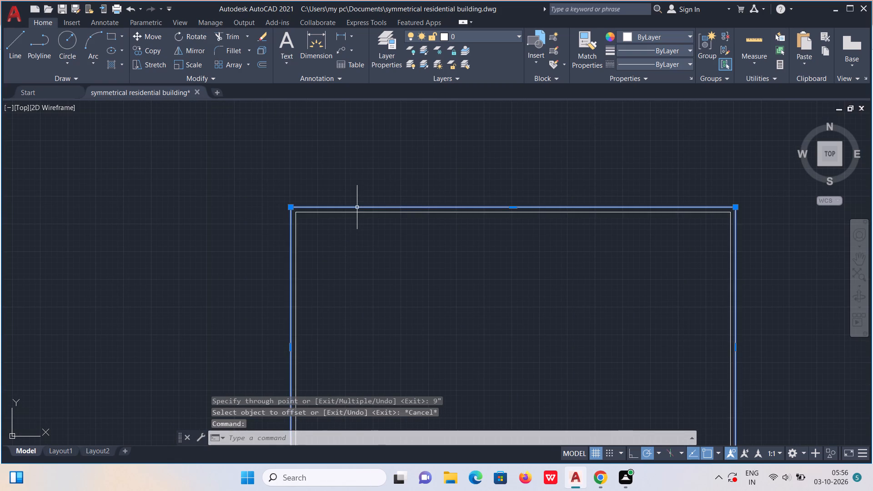
{"action": "left_click", "coordinate": [261, 50]}
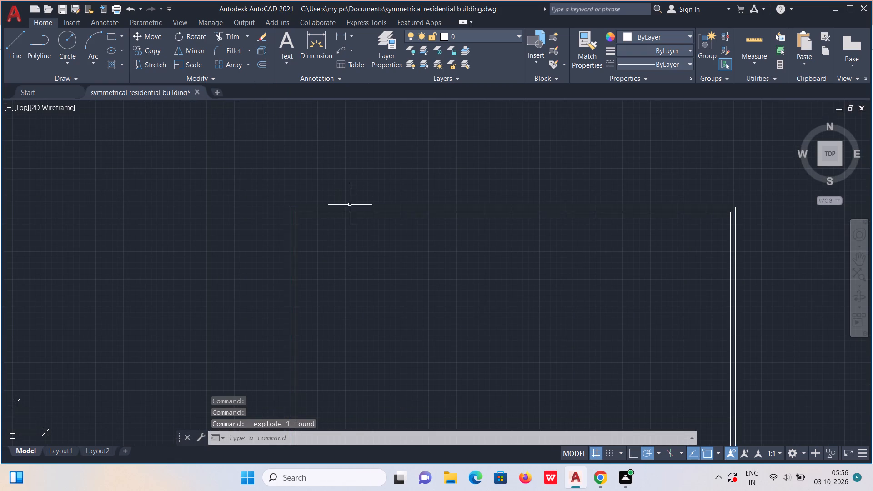
{"action": "left_click", "coordinate": [351, 212]}
{"action": "left_click", "coordinate": [260, 50]}
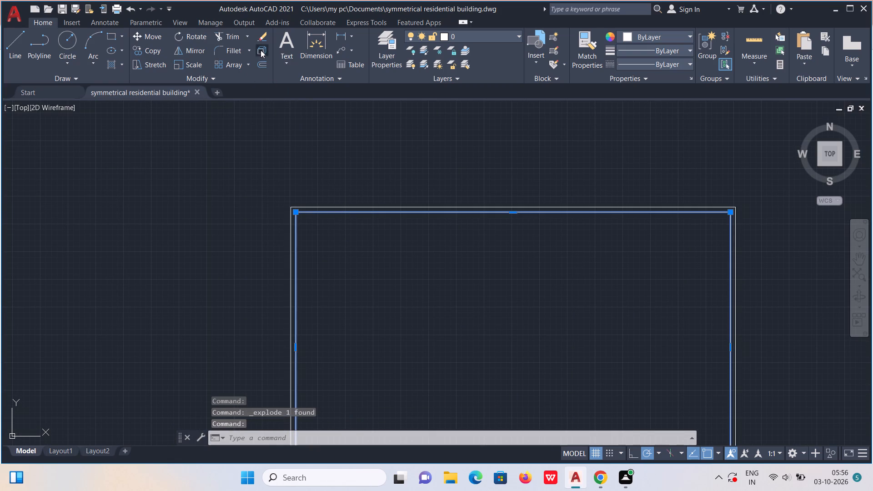
Offset the left wall's inner line 12' into the building with the Through option.
{"action": "scroll", "coordinate": [391, 261], "scroll_direction": "down", "scroll_amount": 2}
{"action": "middle_click_drag", "start_coordinate": [401, 248], "coordinate": [401, 199]}
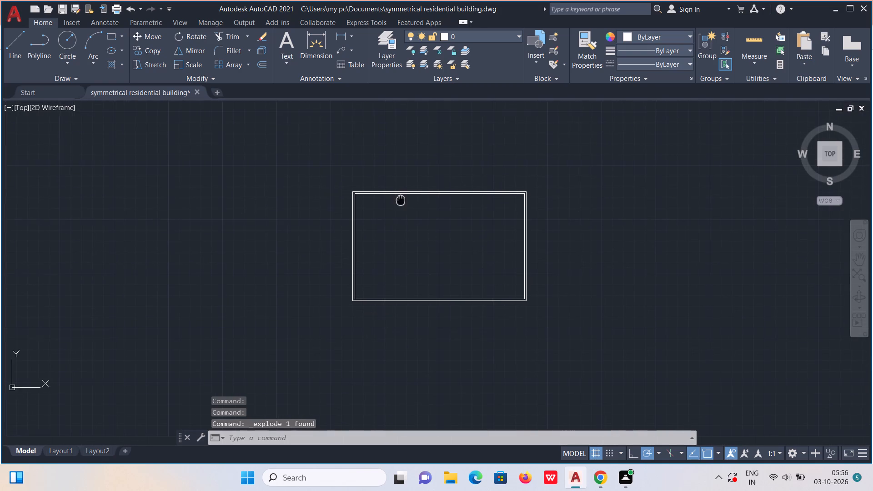
{"action": "middle_click_drag", "start_coordinate": [401, 199], "coordinate": [399, 198]}
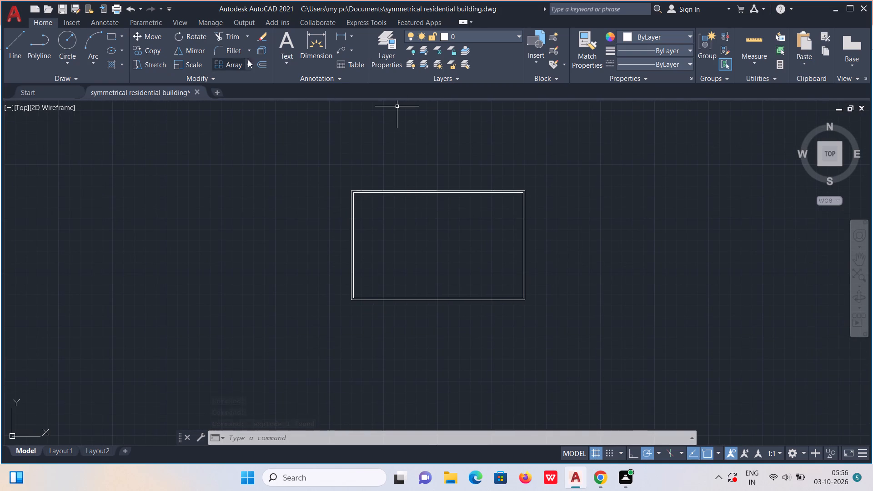
{"action": "left_click", "coordinate": [266, 64]}
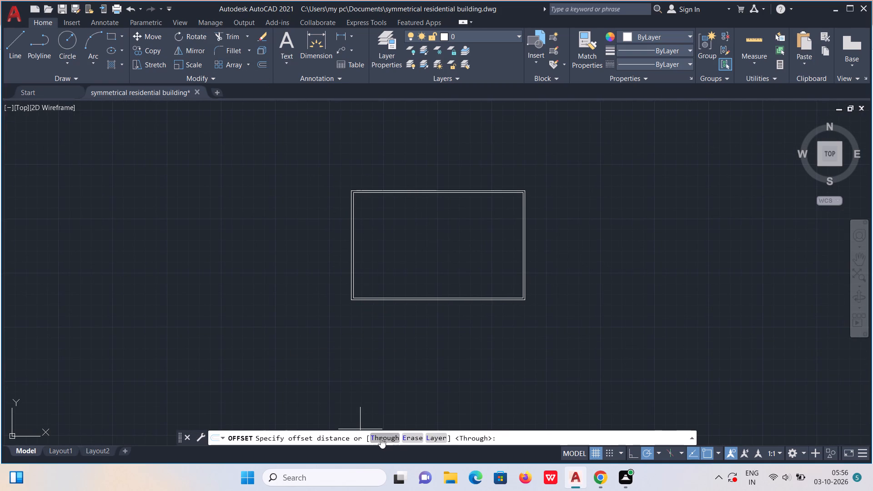
{"action": "left_click", "coordinate": [381, 438]}
{"action": "scroll", "coordinate": [369, 249], "scroll_direction": "up", "scroll_amount": 3}
{"action": "middle_click_drag", "start_coordinate": [368, 238], "coordinate": [357, 351]}
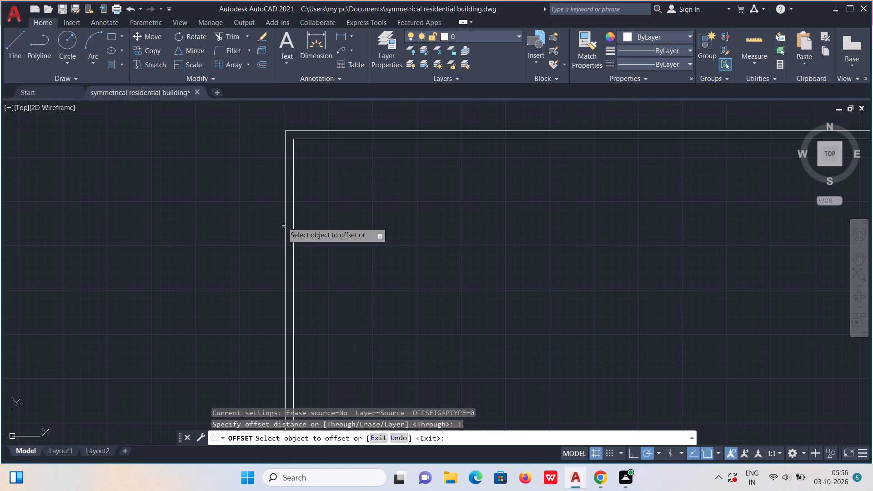
{"action": "left_click", "coordinate": [293, 216]}
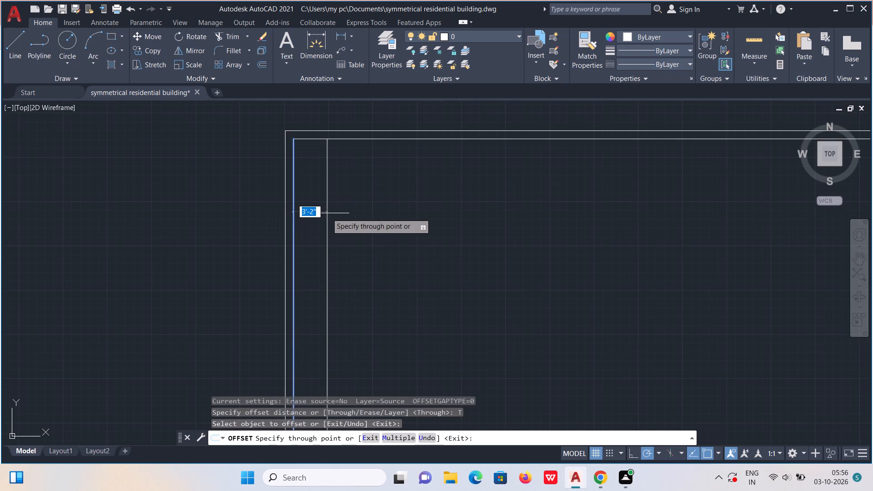
{"action": "type", "text": "12"}
{"action": "key", "text": "apostrophe"}
{"action": "key", "text": "Return"}
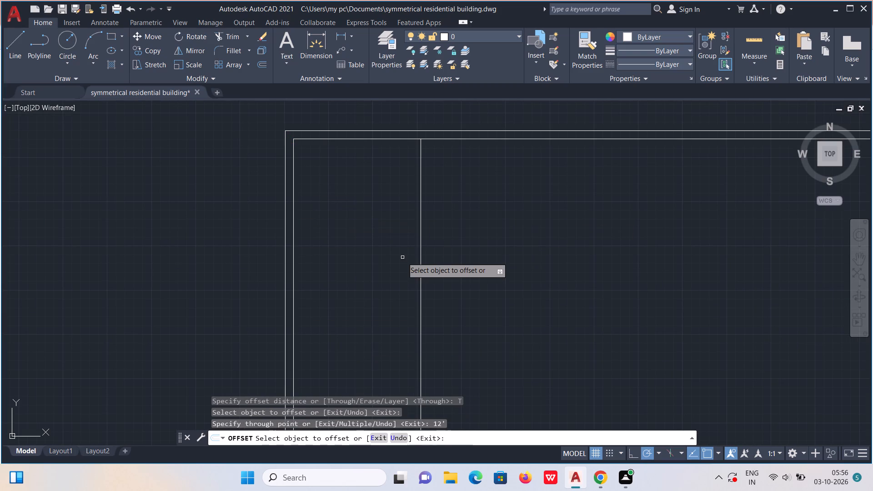
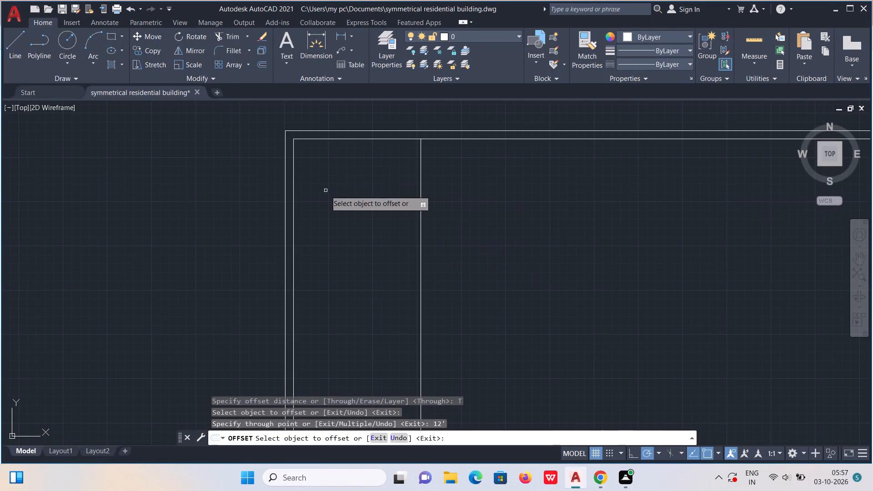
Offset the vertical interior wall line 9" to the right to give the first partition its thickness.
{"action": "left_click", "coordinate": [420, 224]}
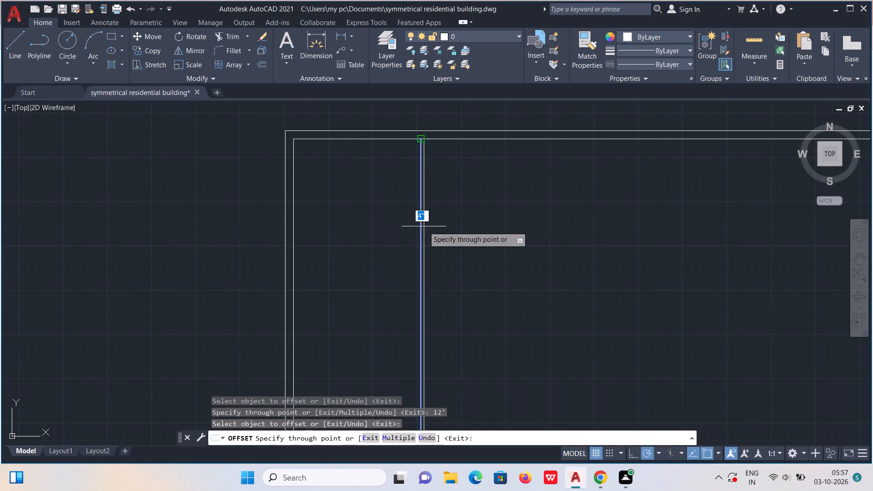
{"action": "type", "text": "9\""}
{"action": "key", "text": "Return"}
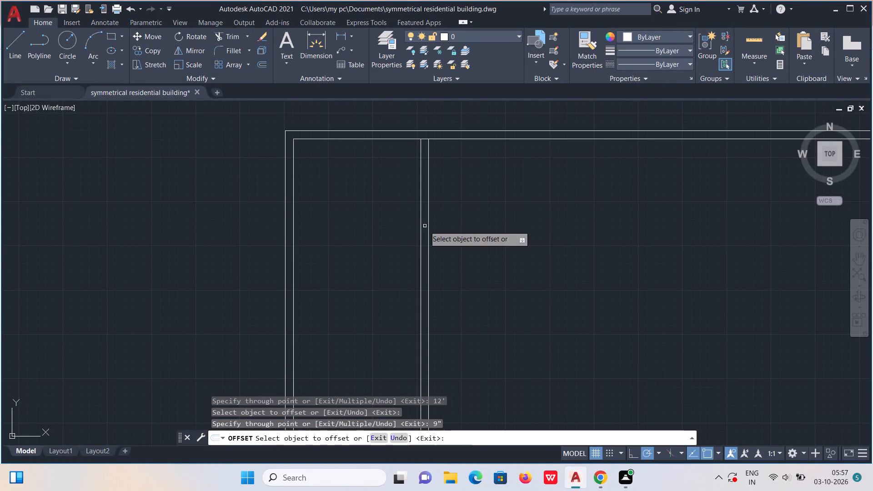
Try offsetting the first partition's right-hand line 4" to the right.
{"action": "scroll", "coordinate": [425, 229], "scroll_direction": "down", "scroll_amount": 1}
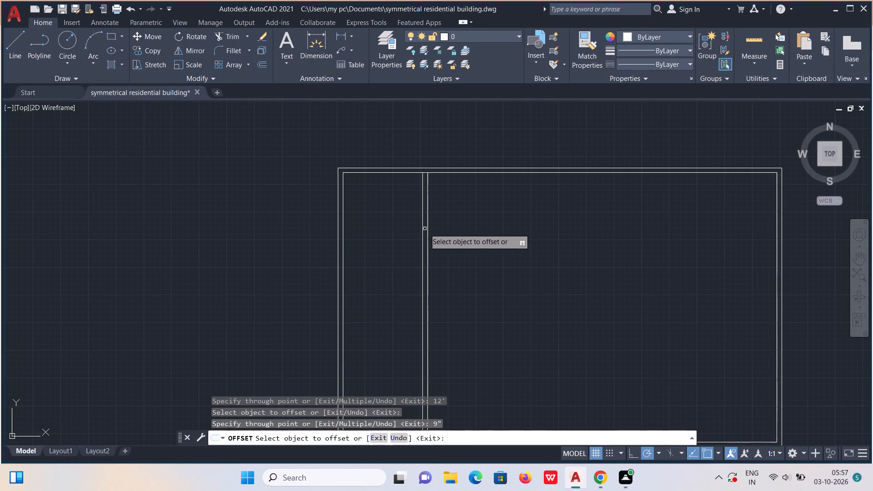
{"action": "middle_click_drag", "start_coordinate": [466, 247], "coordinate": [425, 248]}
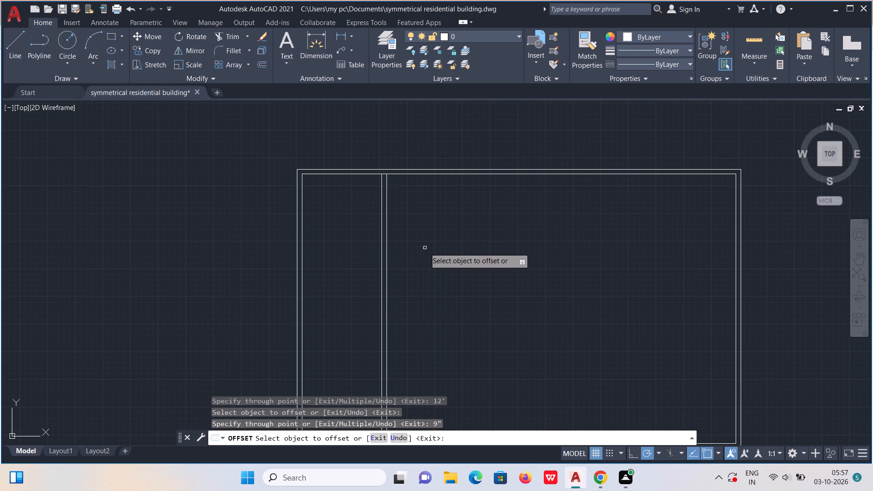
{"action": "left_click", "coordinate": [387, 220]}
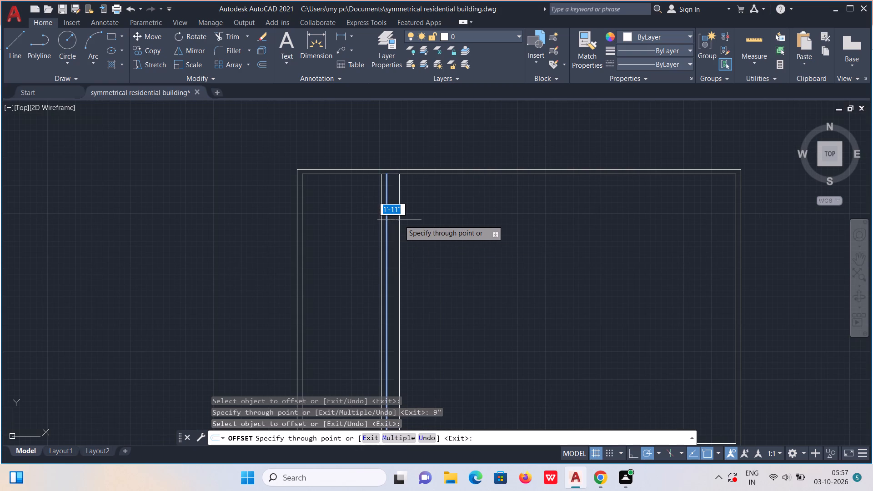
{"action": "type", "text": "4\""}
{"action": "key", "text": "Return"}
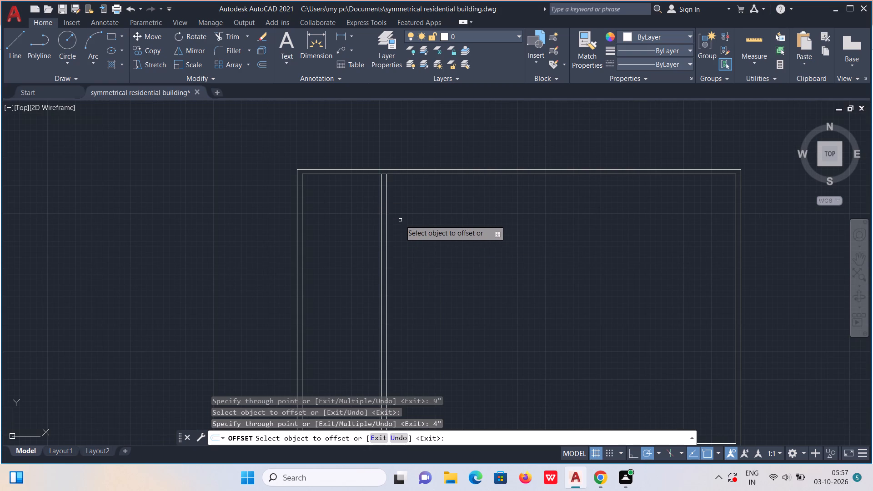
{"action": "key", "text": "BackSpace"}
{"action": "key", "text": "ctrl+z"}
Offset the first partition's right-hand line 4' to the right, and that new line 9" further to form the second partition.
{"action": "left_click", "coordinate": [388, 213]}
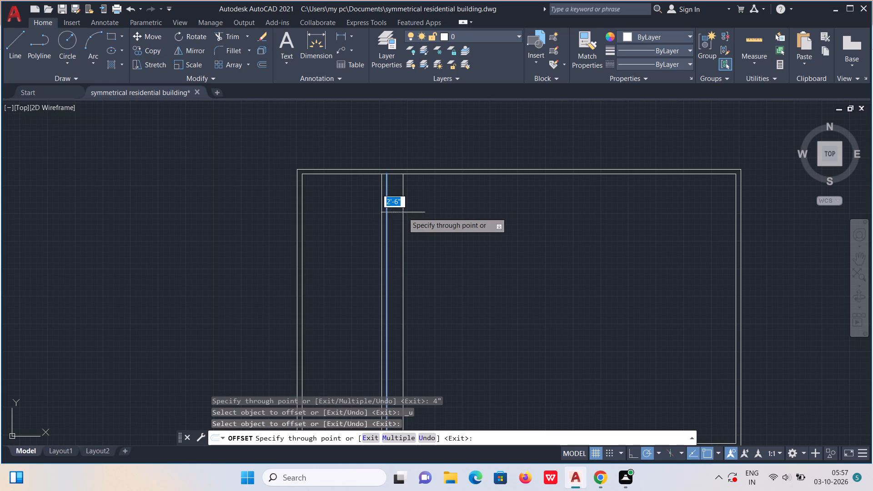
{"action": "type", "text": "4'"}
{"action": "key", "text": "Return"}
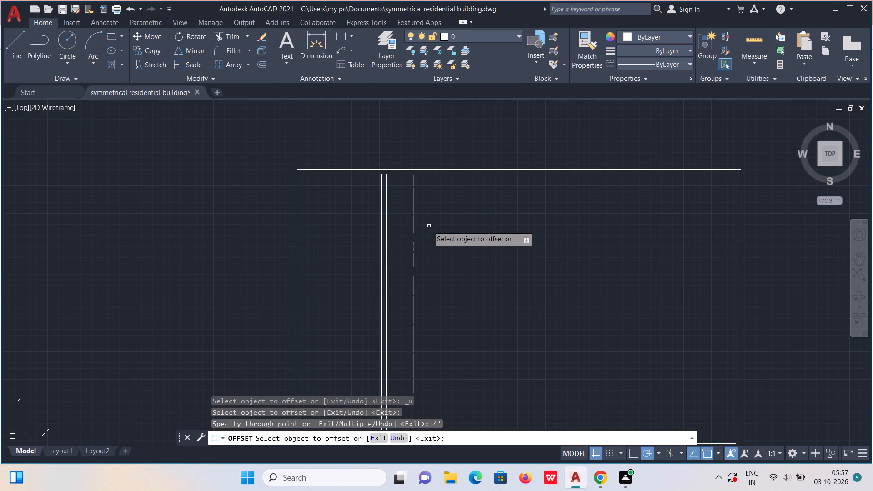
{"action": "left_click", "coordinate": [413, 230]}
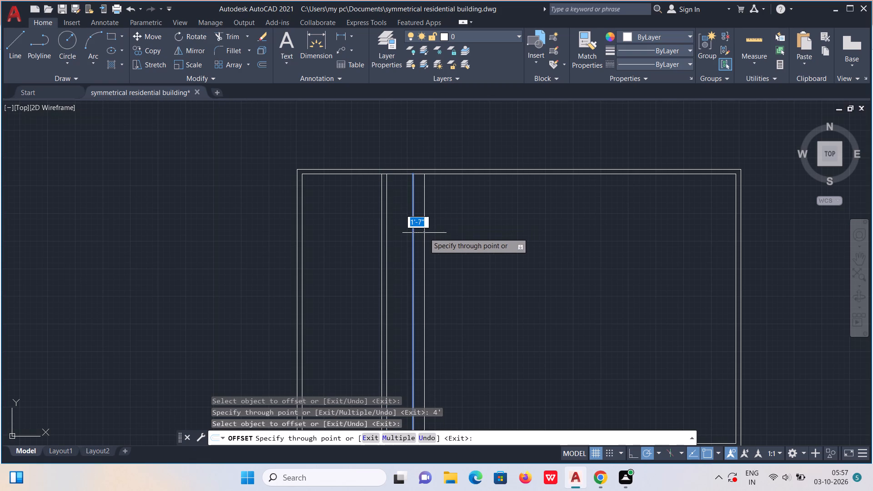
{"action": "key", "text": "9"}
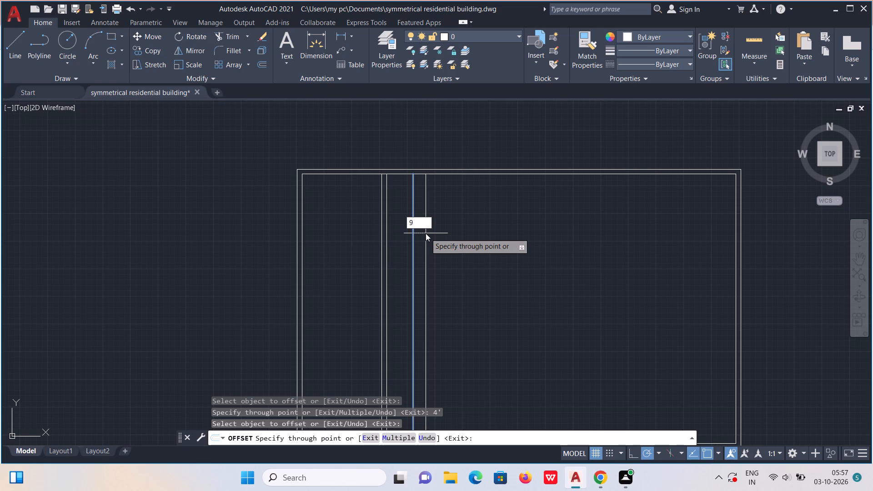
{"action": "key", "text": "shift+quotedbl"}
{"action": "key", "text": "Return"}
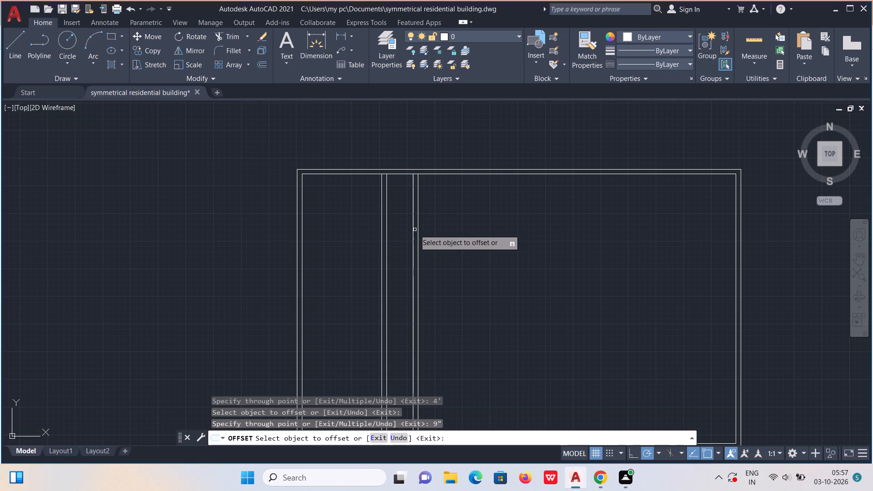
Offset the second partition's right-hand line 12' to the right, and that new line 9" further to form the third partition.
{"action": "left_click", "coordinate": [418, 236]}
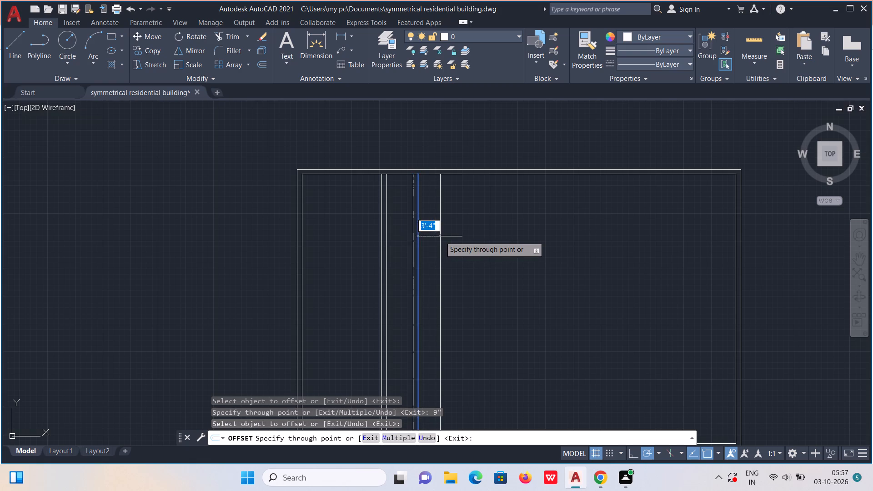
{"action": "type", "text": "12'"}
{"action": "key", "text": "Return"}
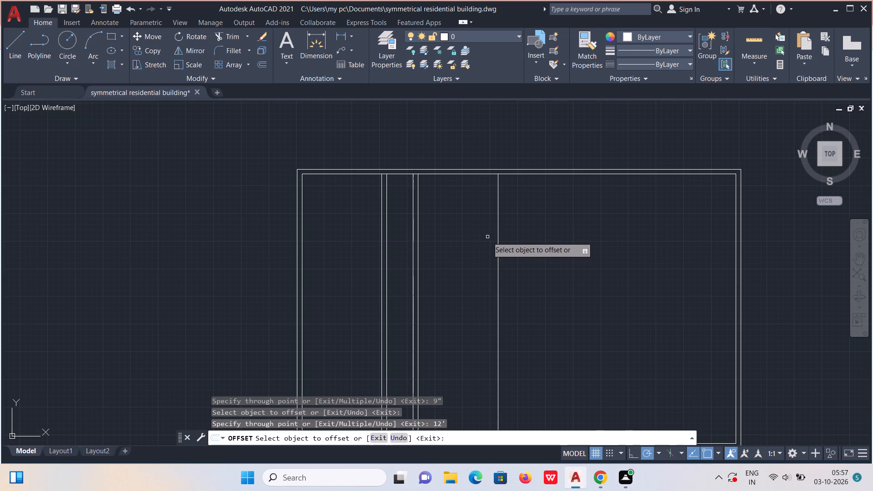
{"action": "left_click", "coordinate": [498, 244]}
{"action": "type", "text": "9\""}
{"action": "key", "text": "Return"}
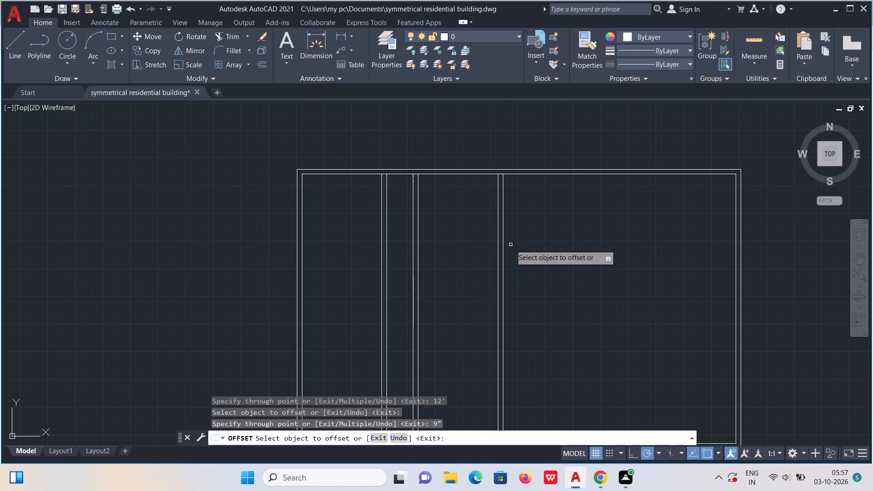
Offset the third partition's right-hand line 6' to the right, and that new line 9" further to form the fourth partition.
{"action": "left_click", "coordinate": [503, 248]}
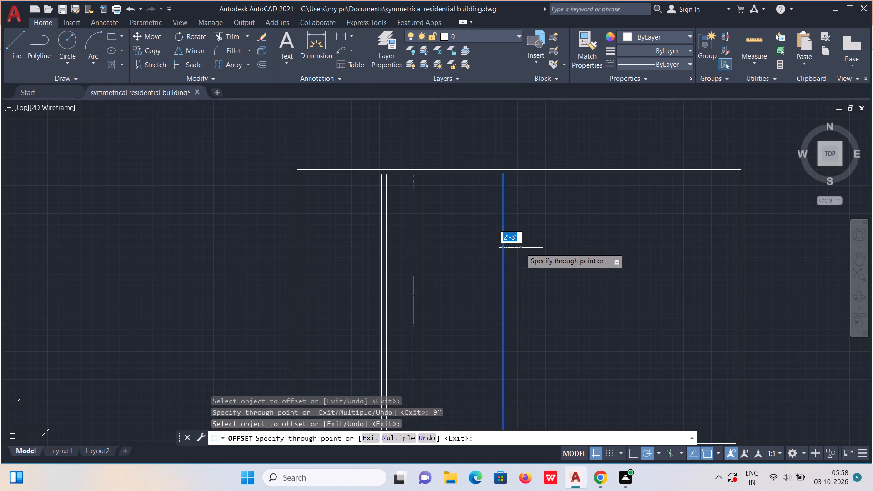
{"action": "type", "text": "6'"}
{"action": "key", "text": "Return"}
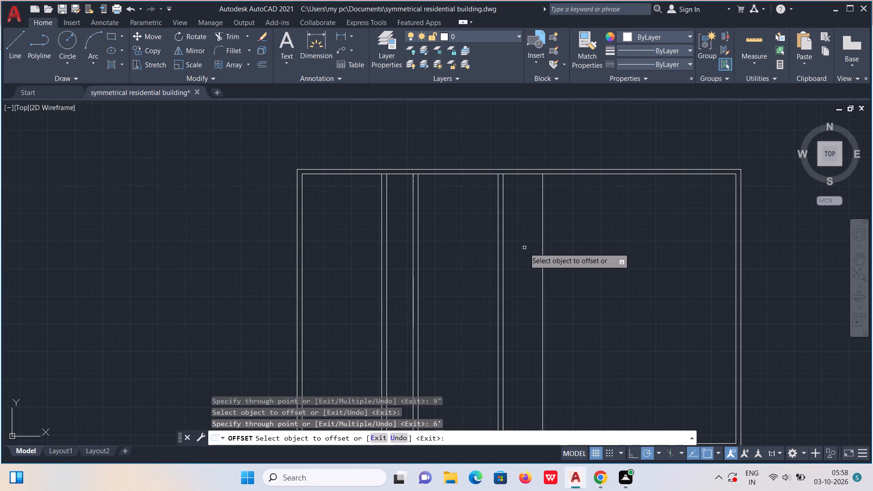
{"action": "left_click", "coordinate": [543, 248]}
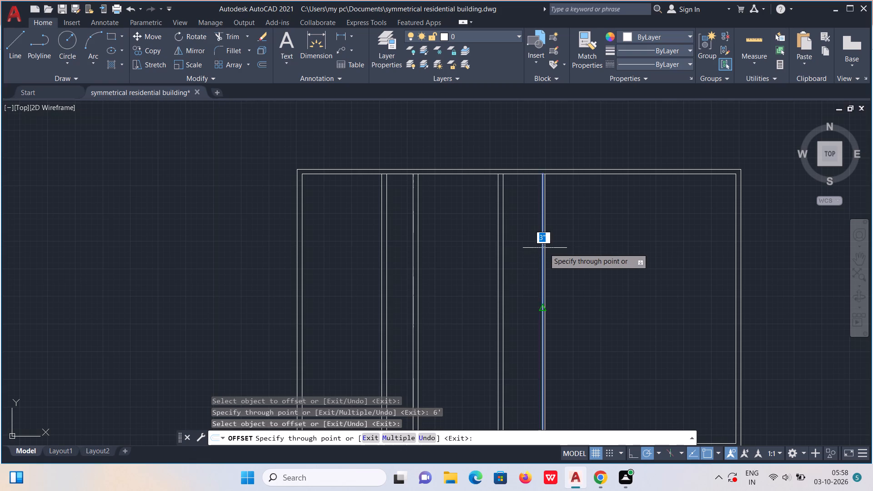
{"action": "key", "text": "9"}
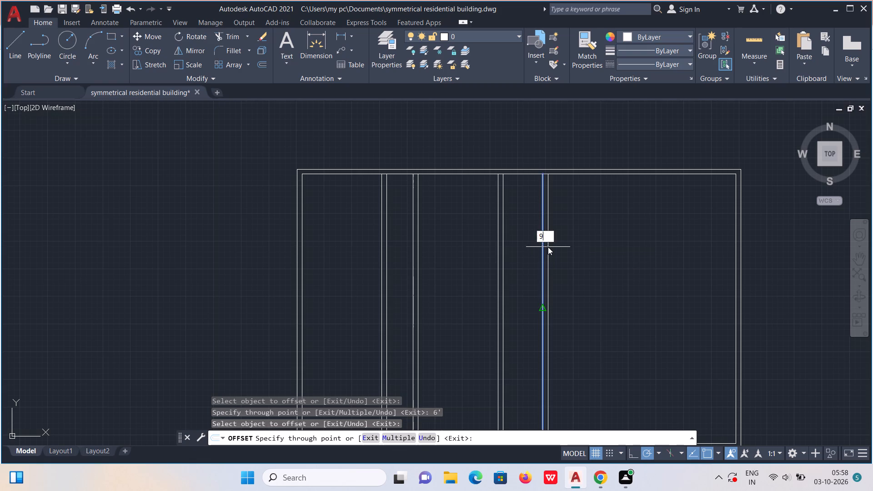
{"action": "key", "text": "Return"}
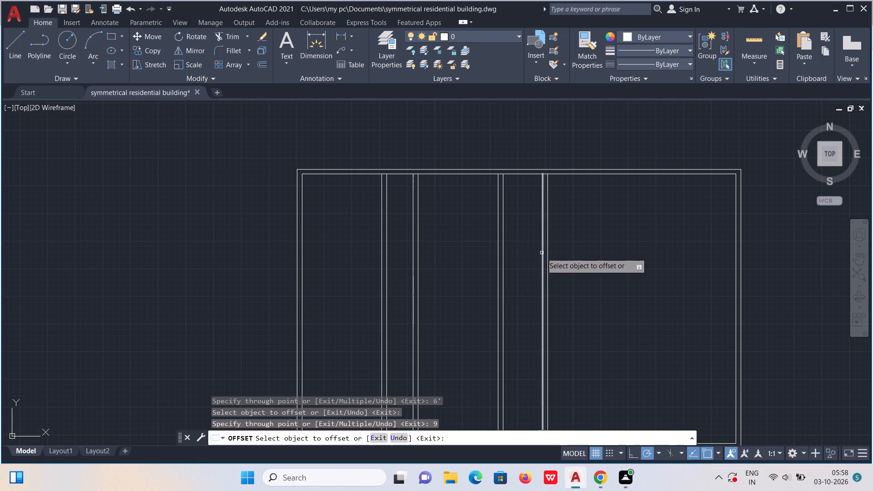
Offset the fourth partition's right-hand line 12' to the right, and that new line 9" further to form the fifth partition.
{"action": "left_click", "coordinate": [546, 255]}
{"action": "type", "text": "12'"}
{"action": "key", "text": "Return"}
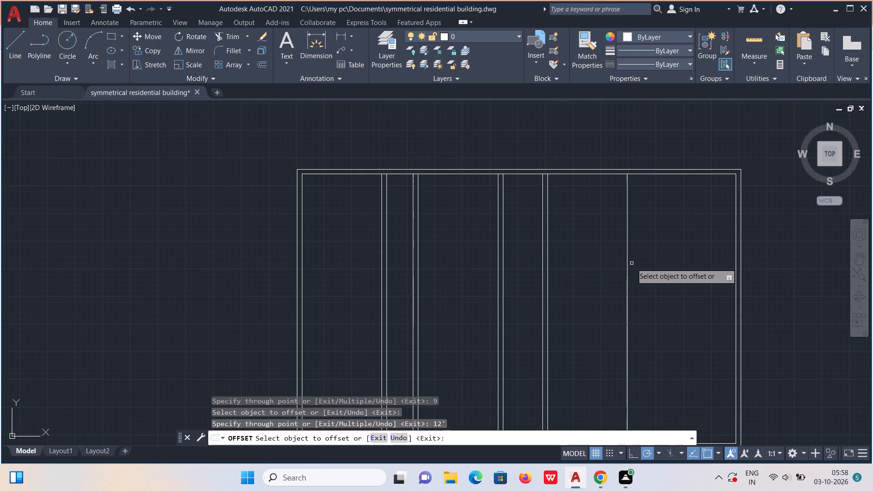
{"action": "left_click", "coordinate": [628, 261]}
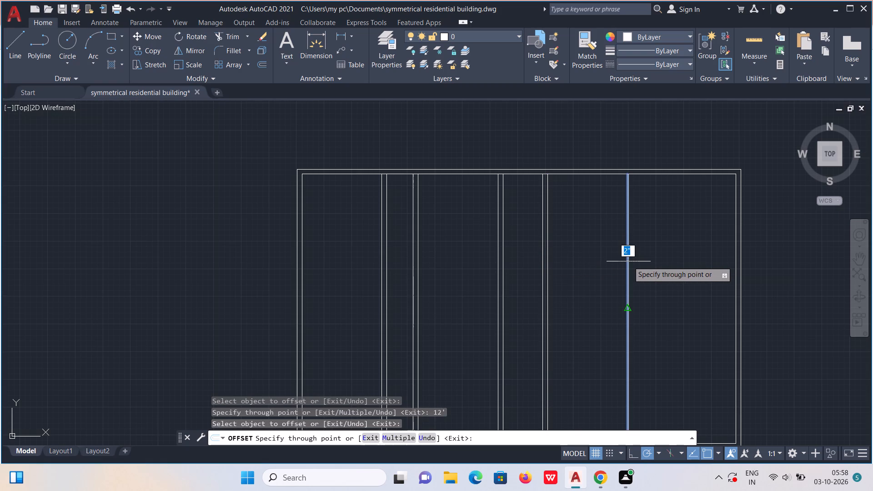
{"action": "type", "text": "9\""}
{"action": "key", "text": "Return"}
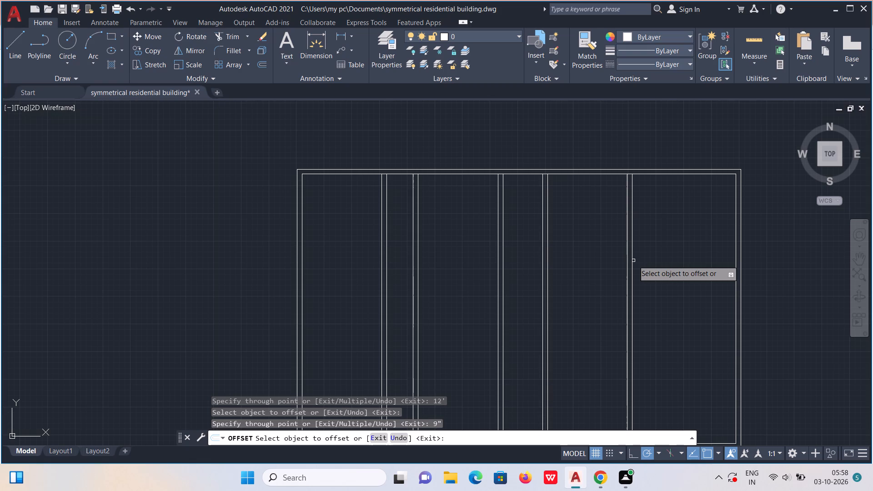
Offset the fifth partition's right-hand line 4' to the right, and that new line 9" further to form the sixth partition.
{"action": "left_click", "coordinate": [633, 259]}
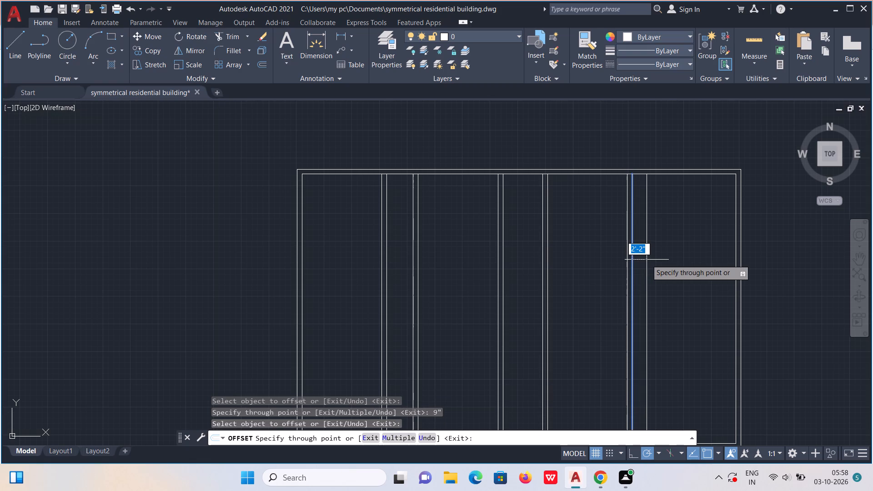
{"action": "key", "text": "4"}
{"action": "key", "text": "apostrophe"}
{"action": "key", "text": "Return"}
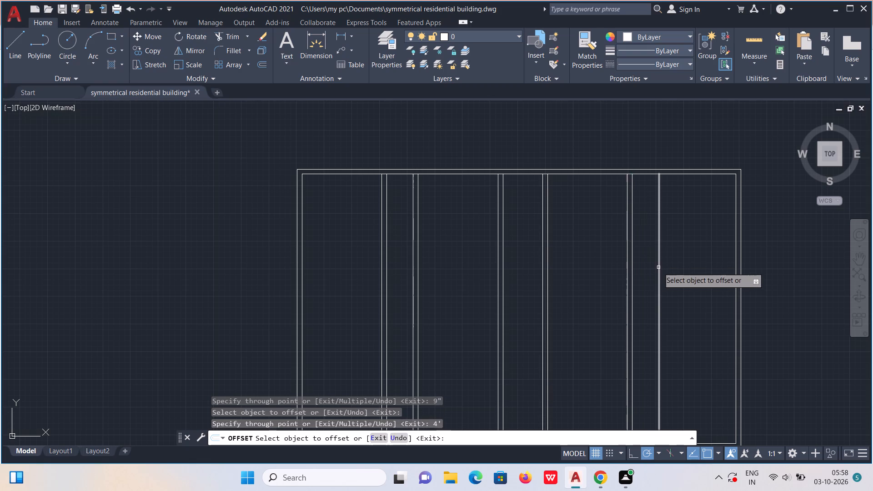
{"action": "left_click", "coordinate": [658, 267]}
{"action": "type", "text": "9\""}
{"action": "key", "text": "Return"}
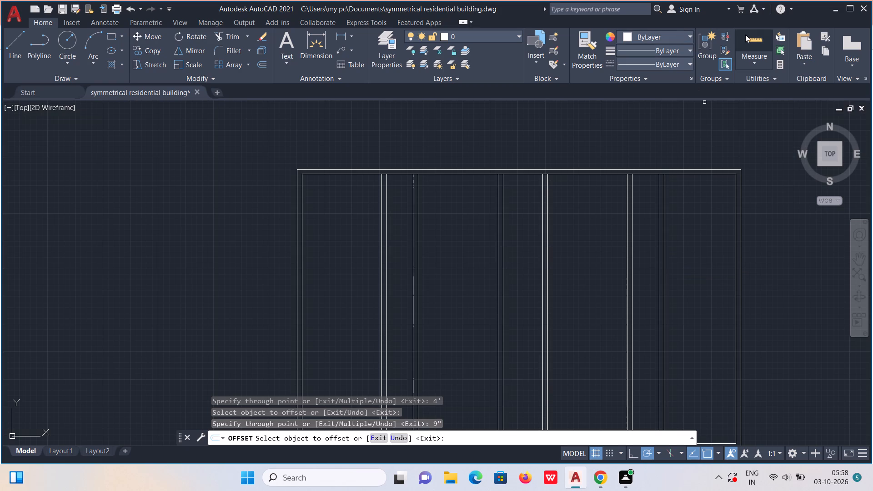
Quick-measure the bay between the last partition and the right exterior wall.
{"action": "left_click", "coordinate": [746, 35]}
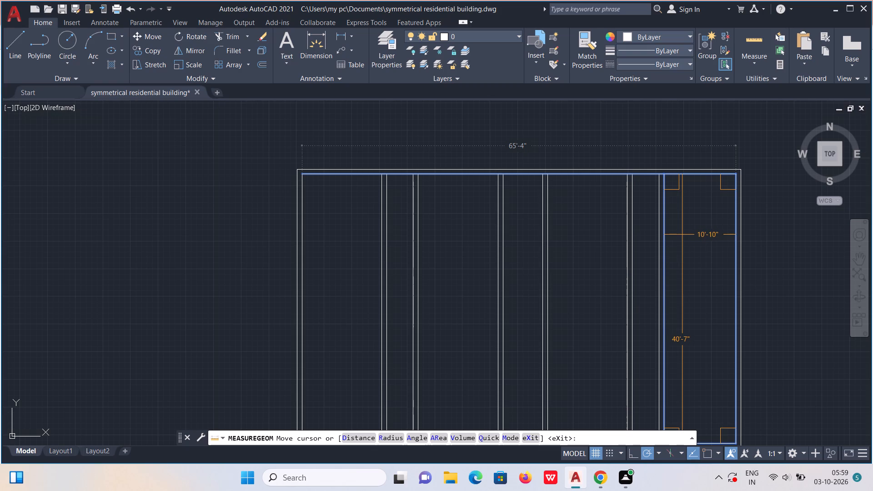
{"action": "key", "text": "Escape"}
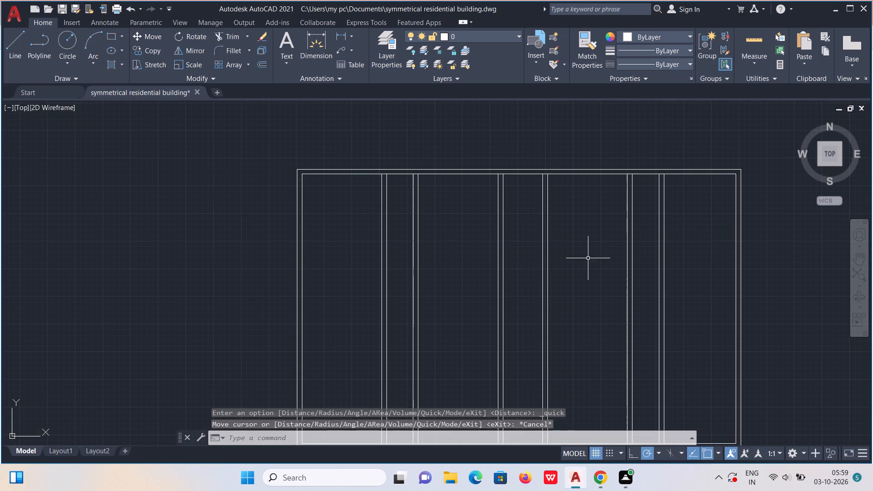
Trim away all the vertical partition lines inside the exterior walls.
{"action": "left_click", "coordinate": [234, 37]}
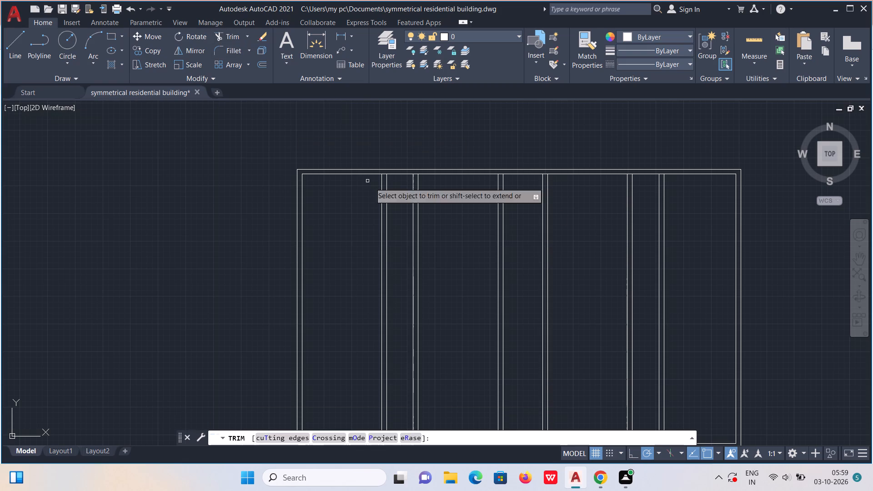
{"action": "left_click_drag", "start_coordinate": [376, 238], "coordinate": [677, 228]}
{"action": "key", "text": "Escape"}
Using Offset with the Through option, offset the left wall's inner line 12' inward, and that new line 6" further to form a partition.
{"action": "left_click", "coordinate": [261, 65]}
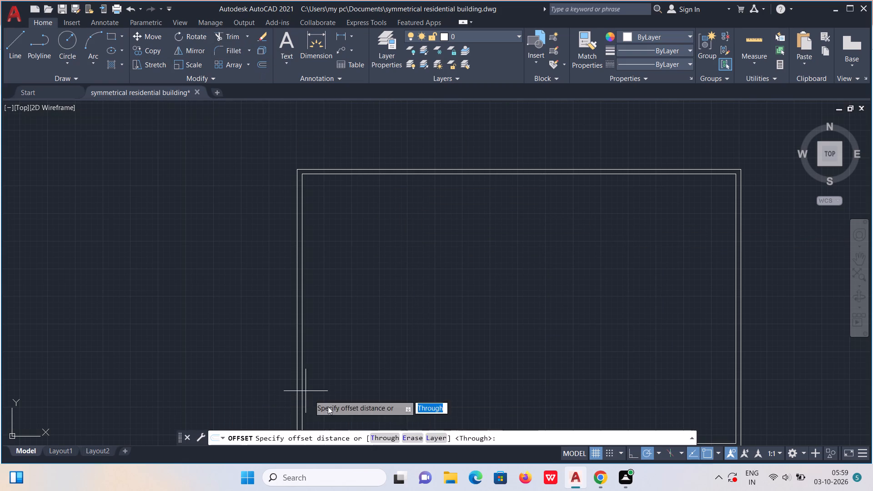
{"action": "left_click", "coordinate": [389, 439]}
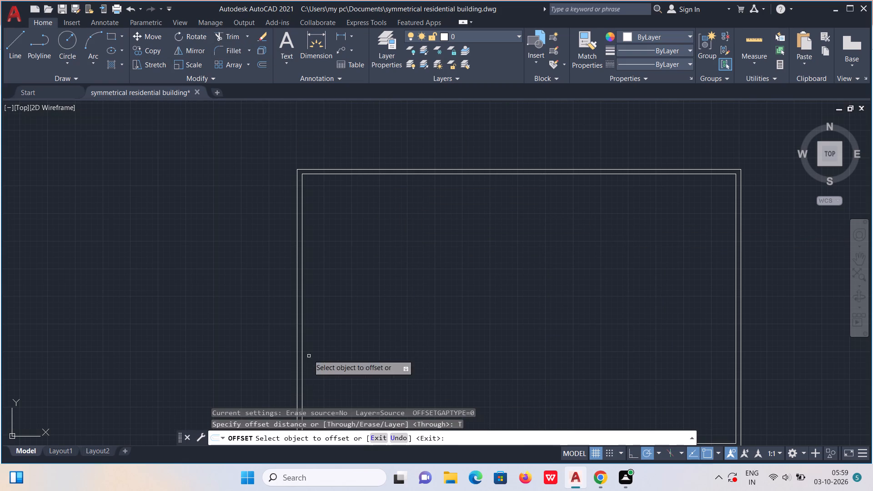
{"action": "left_click", "coordinate": [301, 242]}
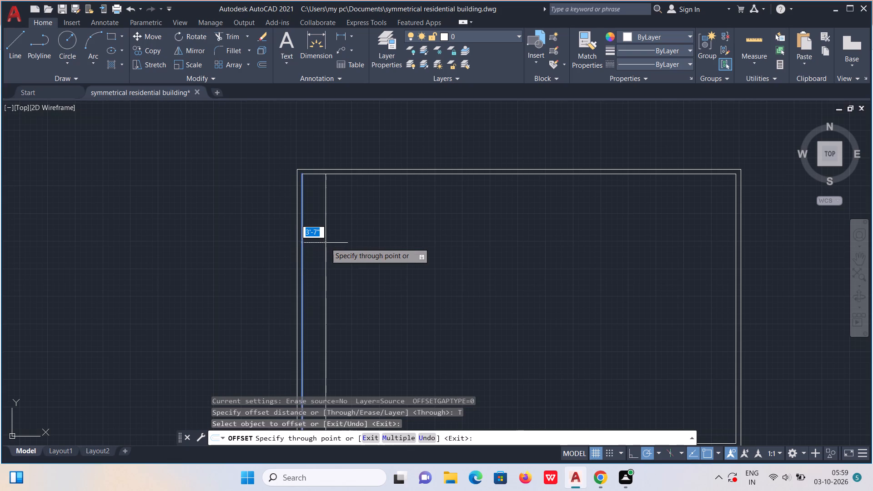
{"action": "type", "text": "12'"}
{"action": "key", "text": "Return"}
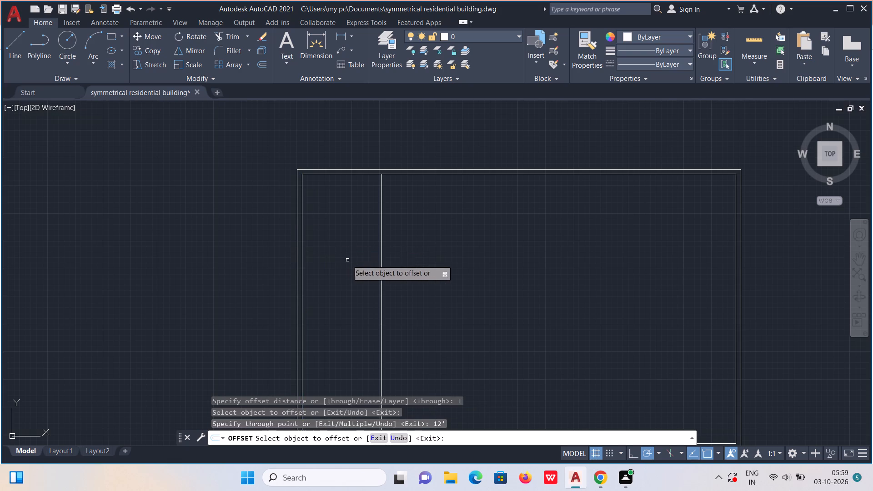
{"action": "left_click", "coordinate": [383, 270]}
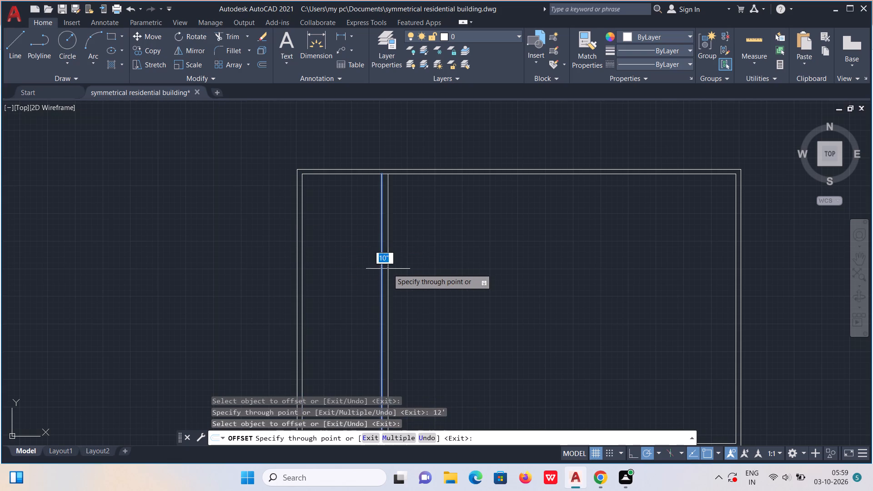
{"action": "type", "text": "6\""}
{"action": "key", "text": "Return"}
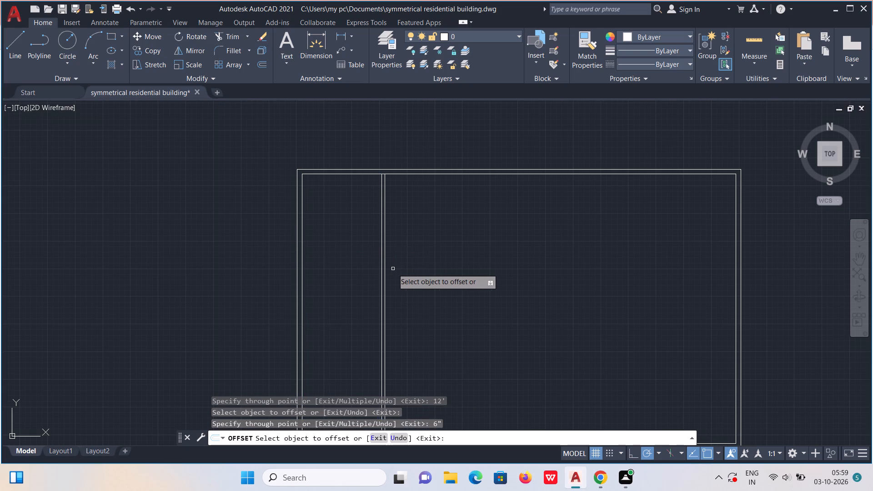
Offset the first partition's right-hand line 4' to the right, and that new line 6" further to form the second partition.
{"action": "left_click", "coordinate": [386, 232]}
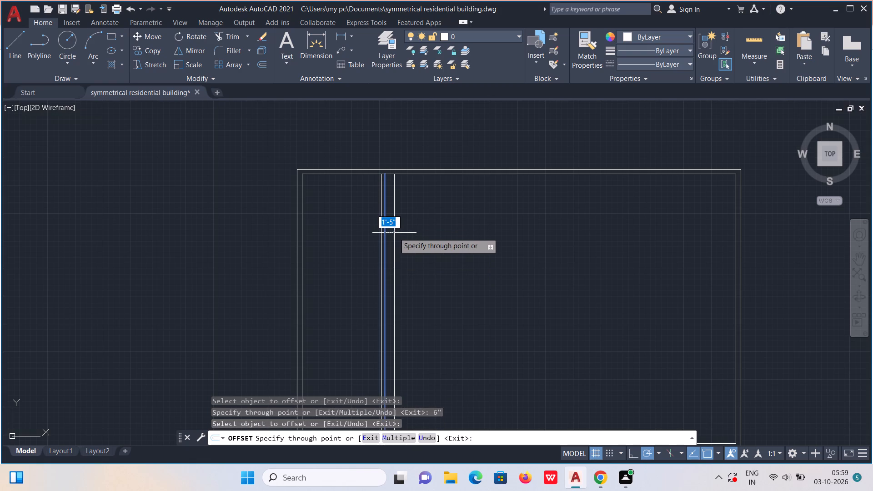
{"action": "type", "text": "4'"}
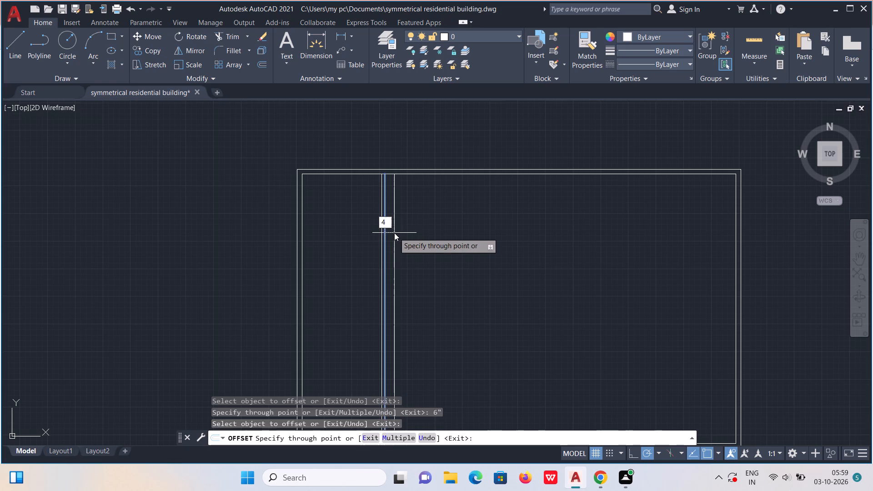
{"action": "key", "text": "Return"}
{"action": "left_click", "coordinate": [412, 233]}
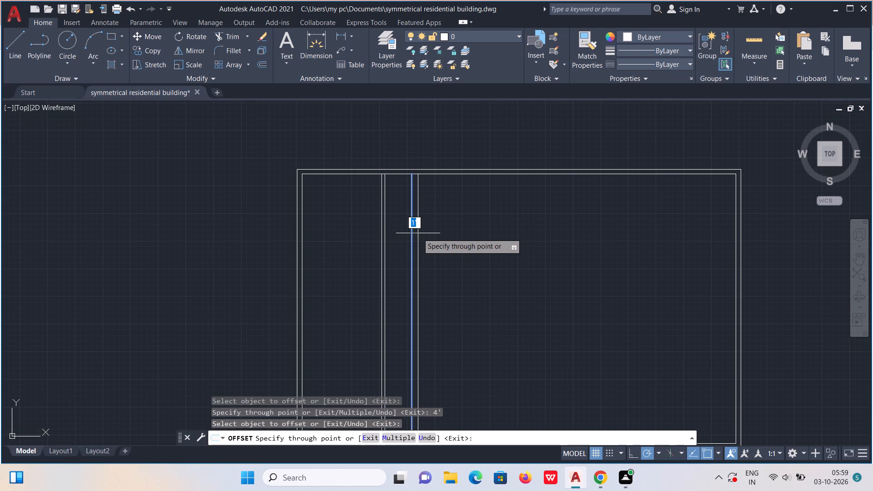
{"action": "type", "text": "6\""}
{"action": "key", "text": "Return"}
Offset the second partition's right-hand line 12' to the right, and that new line 6" further to form the third partition.
{"action": "left_click", "coordinate": [415, 236]}
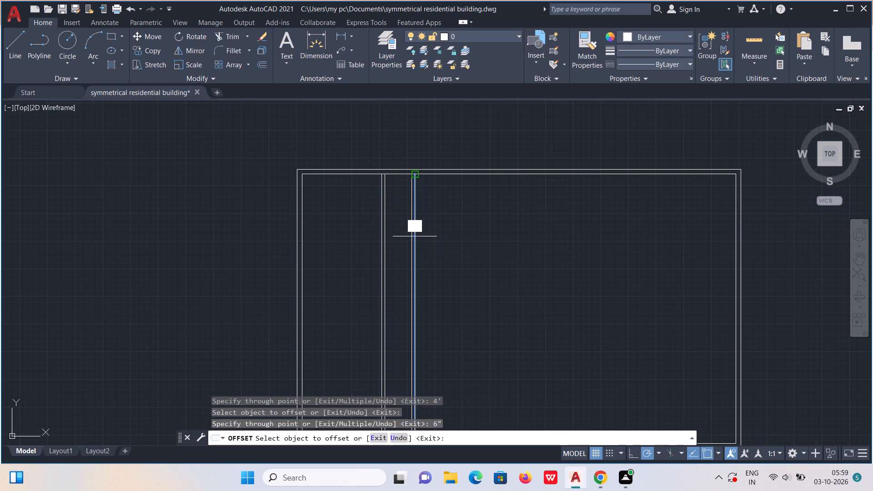
{"action": "type", "text": "12"}
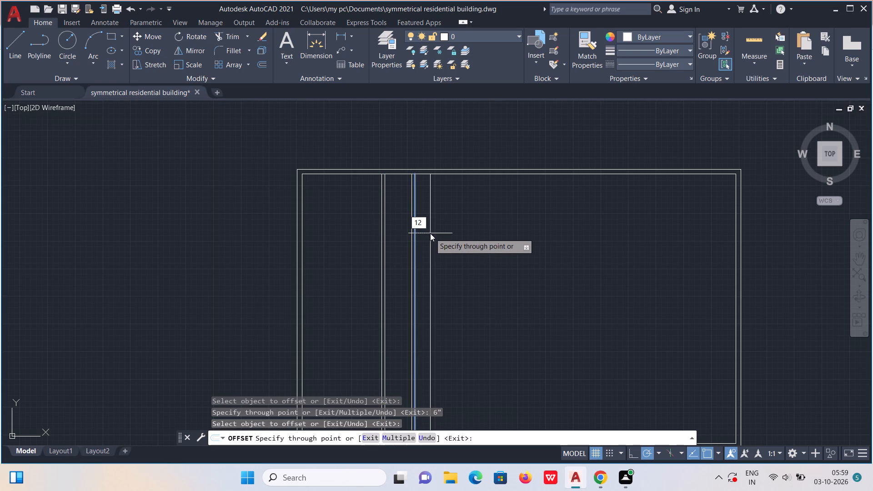
{"action": "key", "text": "apostrophe"}
{"action": "key", "text": "Return"}
{"action": "left_click", "coordinate": [494, 238]}
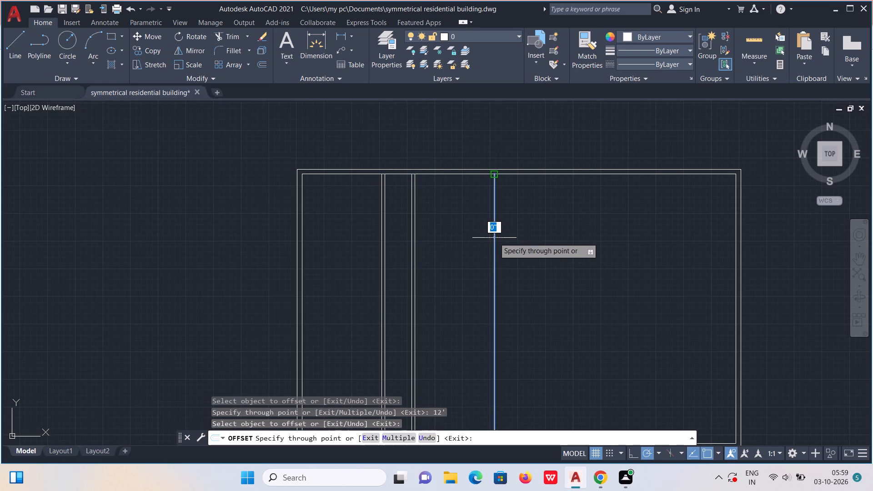
{"action": "key", "text": "4"}
{"action": "key", "text": "BackSpace"}
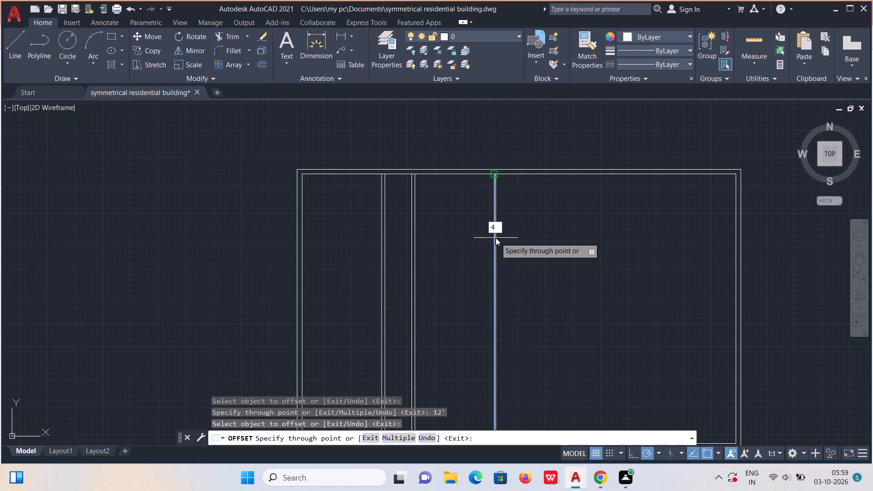
{"action": "type", "text": "6\""}
{"action": "key", "text": "Return"}
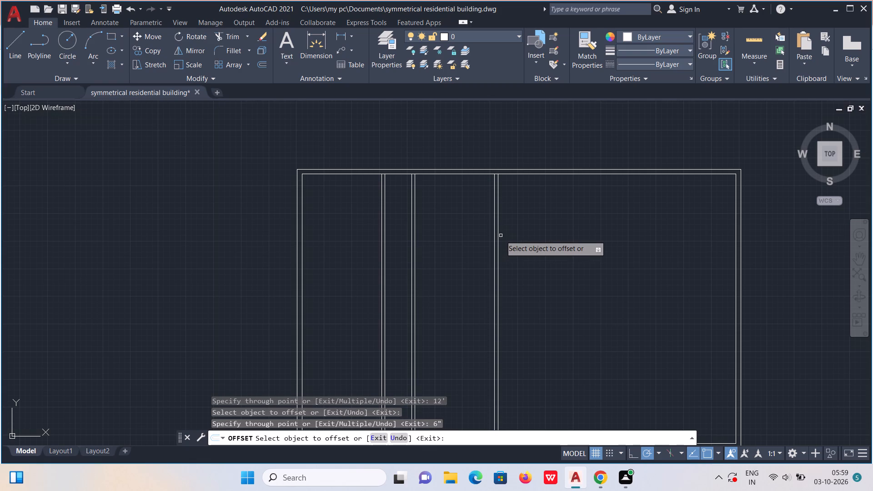
Offset the third partition's right-hand line 6' to the right, and that new line 6" further to form the fourth partition.
{"action": "left_click", "coordinate": [499, 240]}
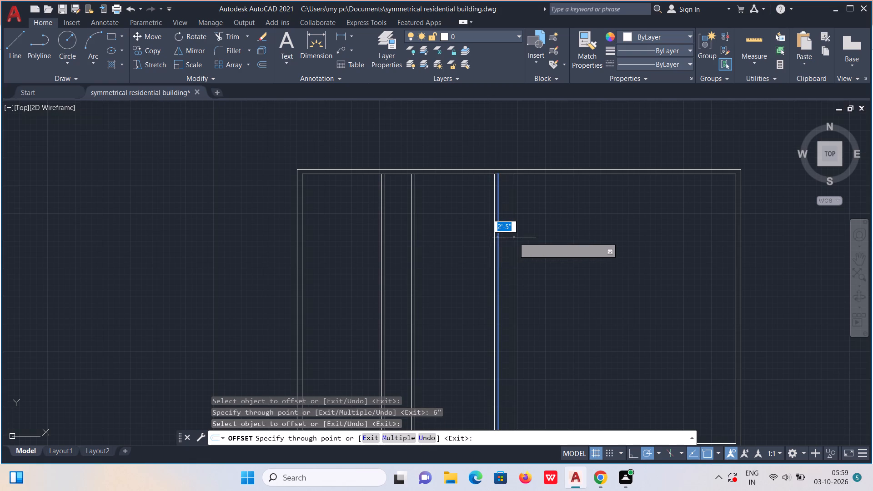
{"action": "type", "text": "6'"}
{"action": "key", "text": "Return"}
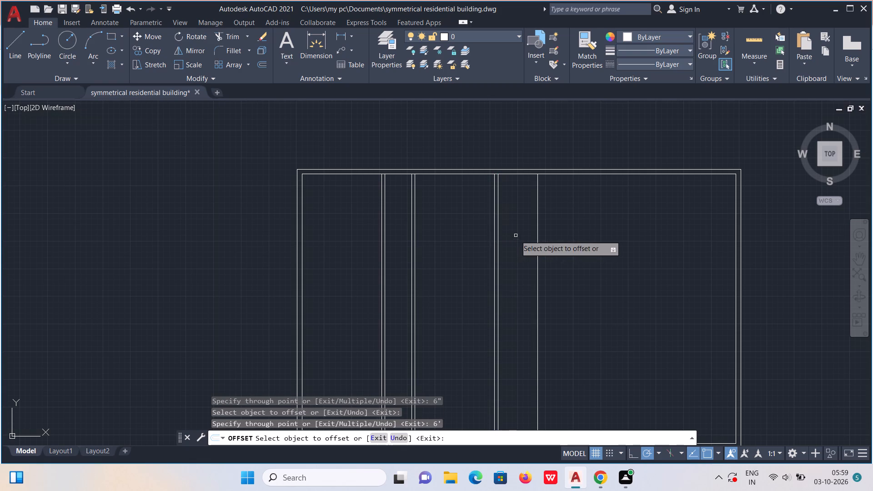
{"action": "left_click", "coordinate": [537, 249]}
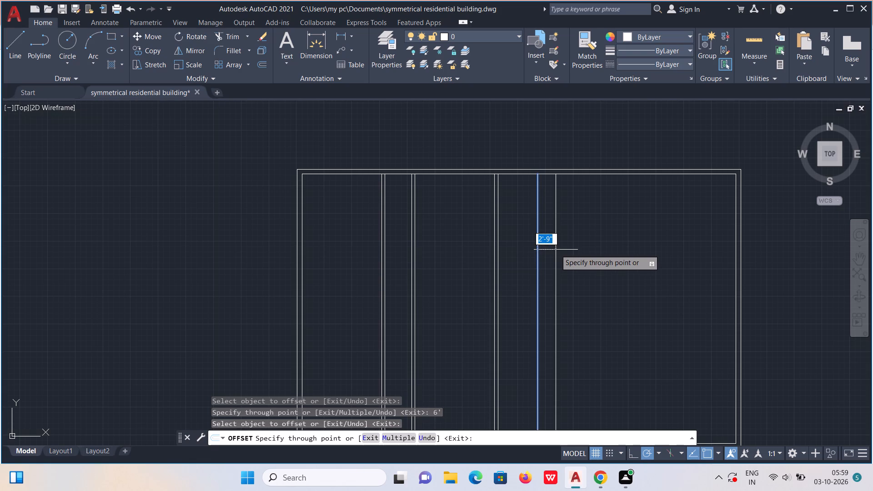
{"action": "type", "text": "6\""}
{"action": "key", "text": "Return"}
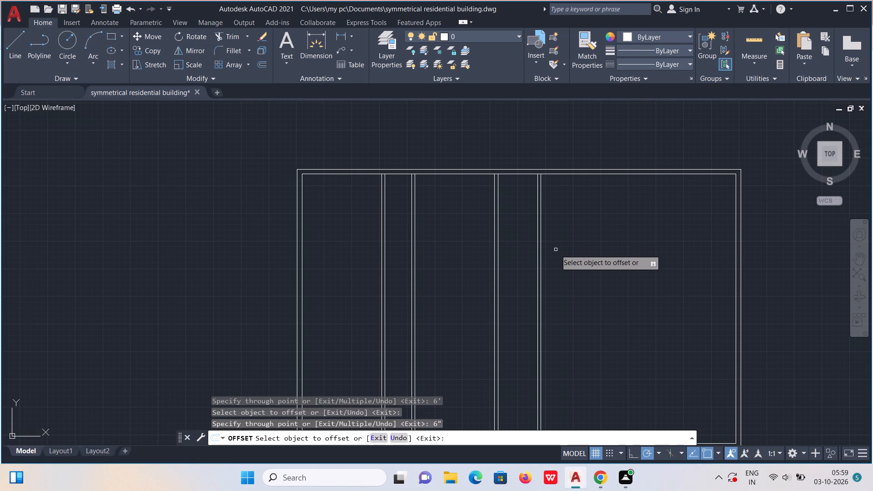
Offset the fourth partition's right-hand line 12' to the right, and that new line 6" further to form the fifth partition.
{"action": "left_click", "coordinate": [540, 244]}
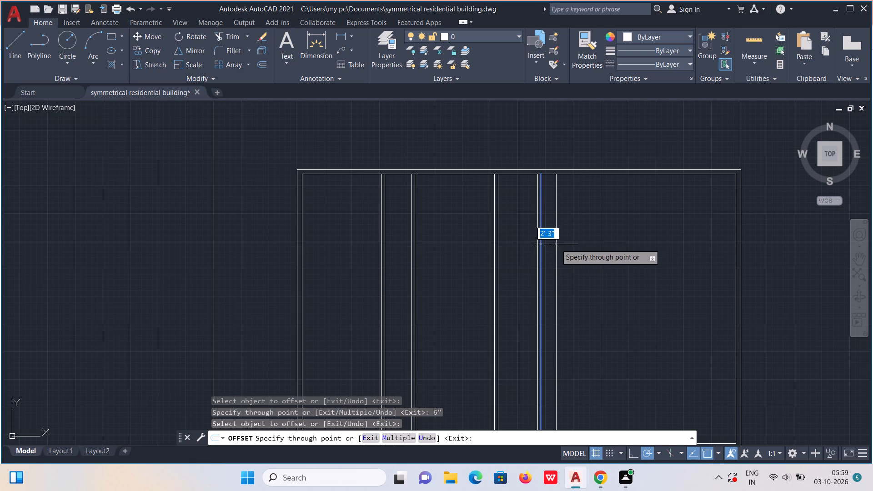
{"action": "type", "text": "12'"}
{"action": "key", "text": "Return"}
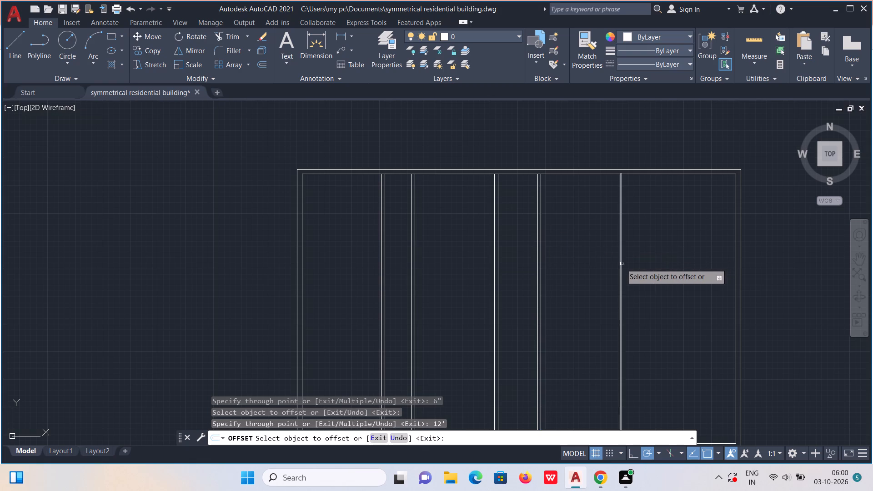
{"action": "left_click", "coordinate": [622, 264]}
{"action": "type", "text": "6\""}
{"action": "key", "text": "Return"}
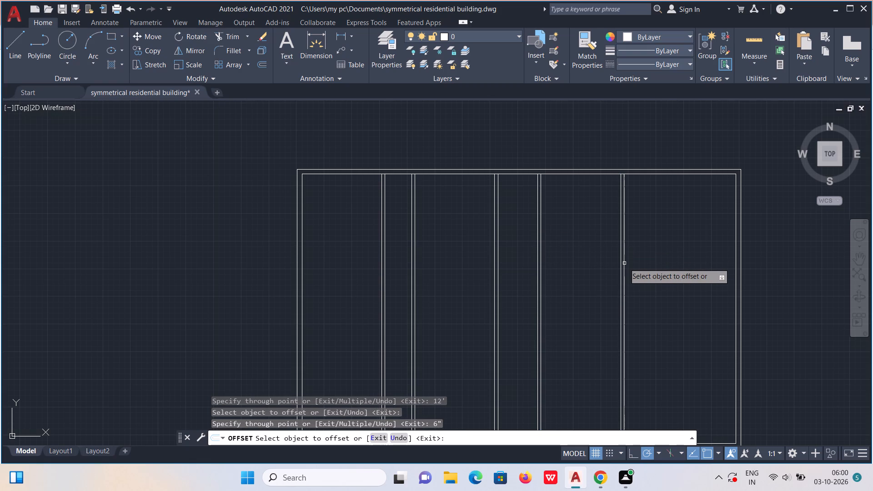
Offset the fifth partition's right-hand line 4' to the right, and that new line 6" further to form the sixth partition.
{"action": "left_click", "coordinate": [625, 257]}
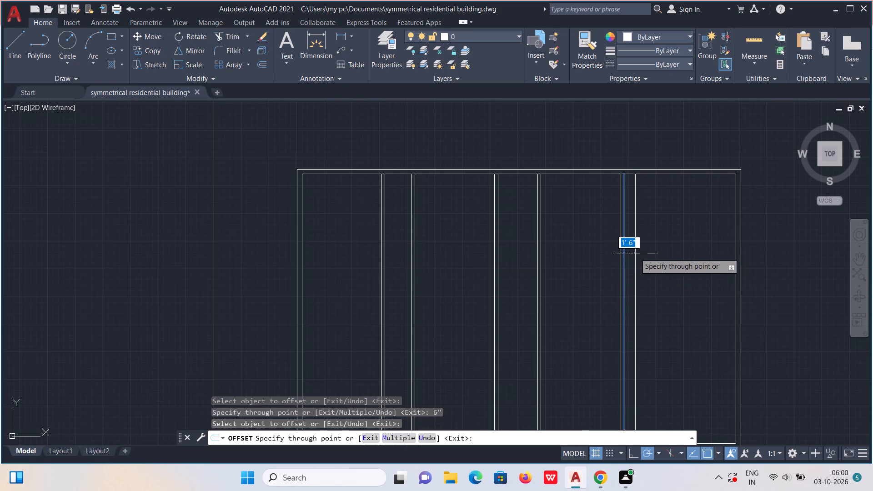
{"action": "type", "text": "4'"}
{"action": "key", "text": "Return"}
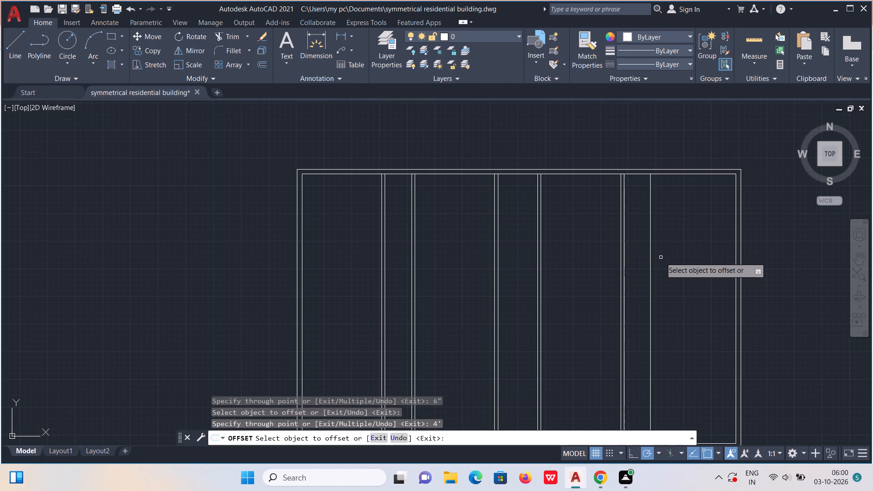
{"action": "left_click", "coordinate": [652, 267]}
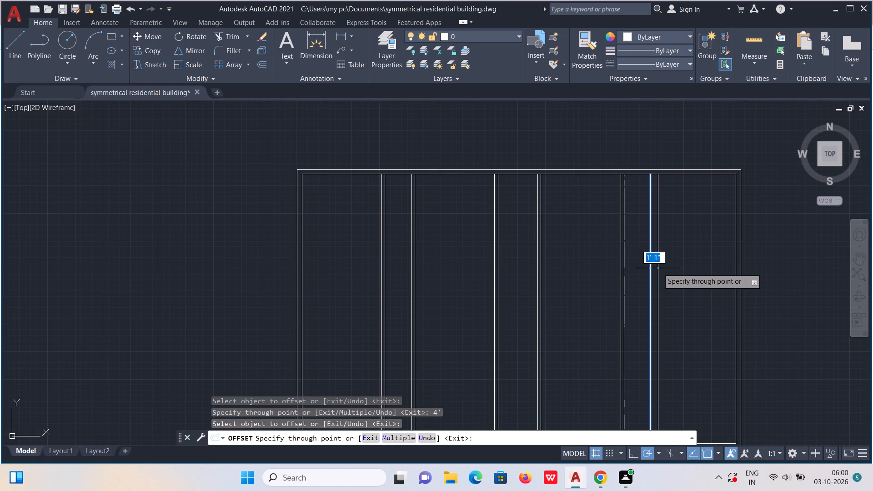
{"action": "type", "text": "6\""}
{"action": "key", "text": "Return"}
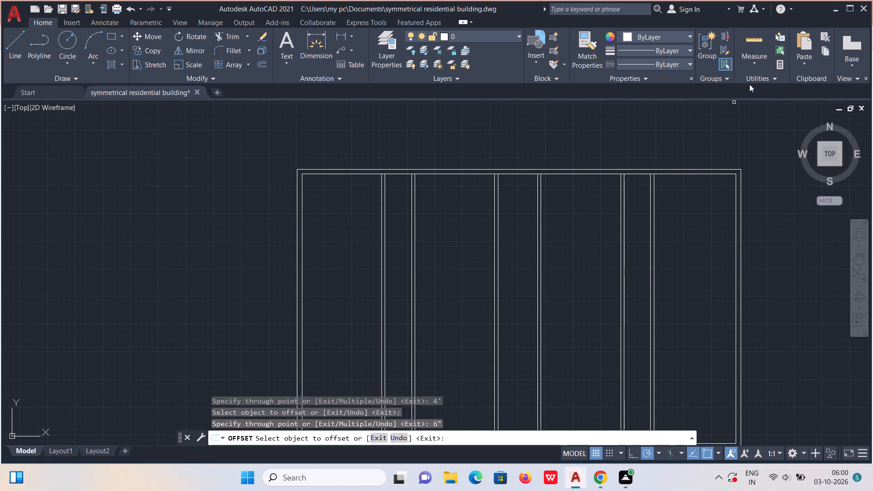
Quick-measure the bay between the sixth partition and the right exterior wall, and the top exterior wall.
{"action": "left_click", "coordinate": [753, 43]}
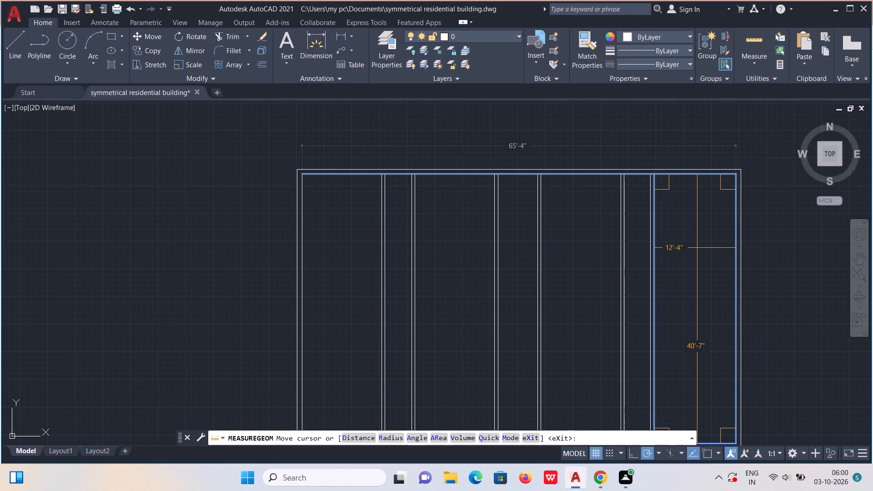
{"action": "scroll", "coordinate": [697, 248], "scroll_direction": "up", "scroll_amount": 1}
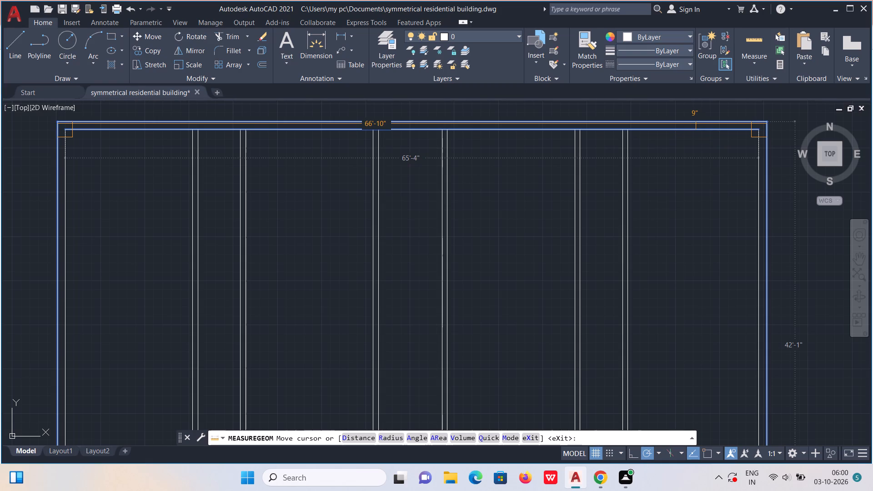
{"action": "key", "text": "Escape"}
{"action": "scroll", "coordinate": [684, 146], "scroll_direction": "down", "scroll_amount": 3}
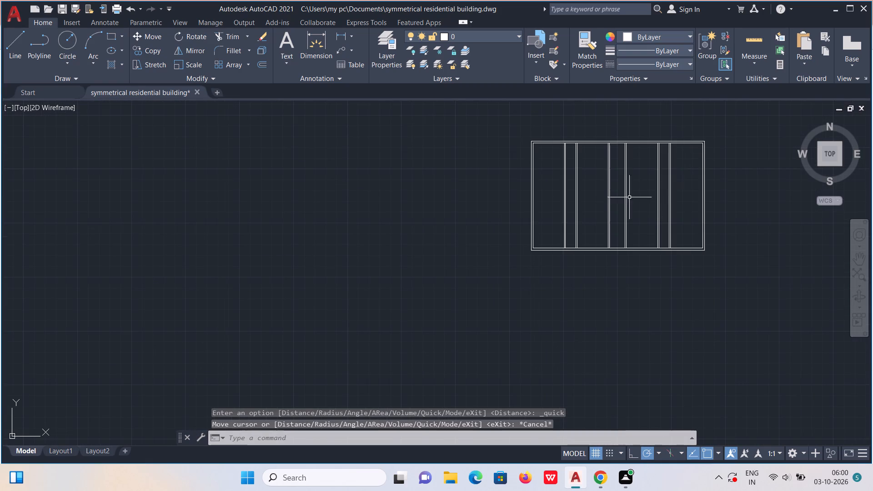
{"action": "scroll", "coordinate": [616, 190], "scroll_direction": "up", "scroll_amount": 1}
{"action": "middle_click_drag", "start_coordinate": [592, 176], "coordinate": [591, 211]}
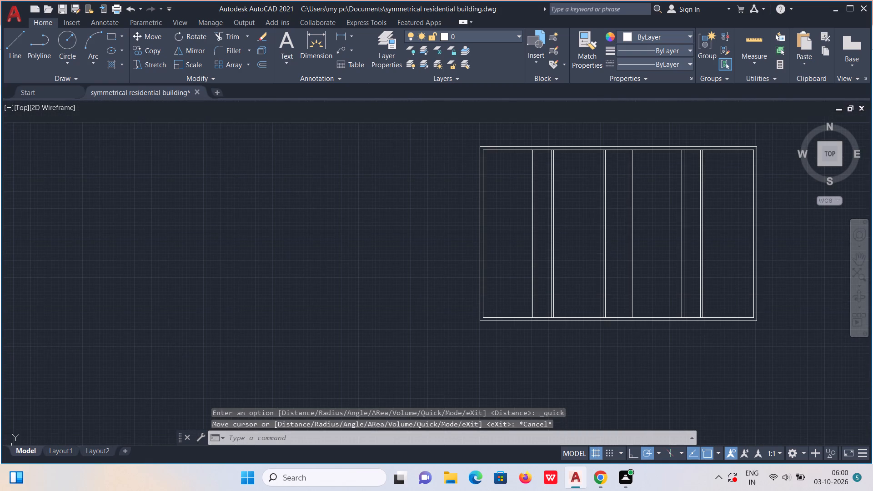
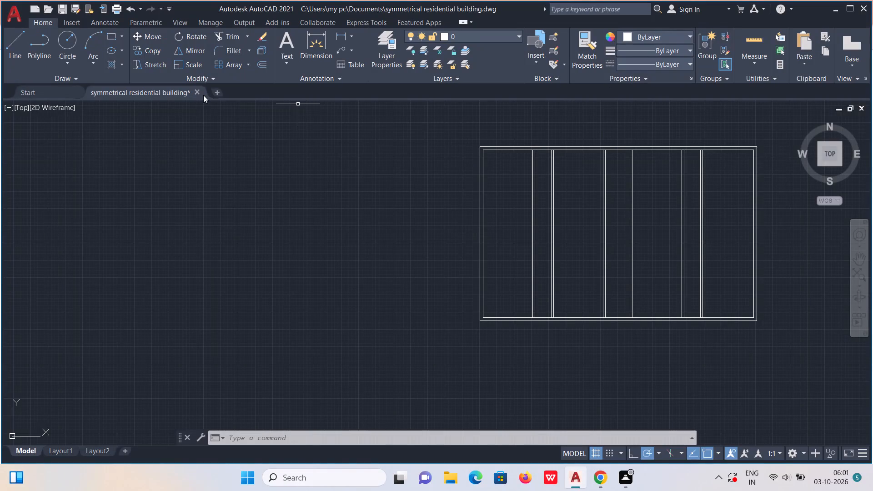
Offset the top exterior wall's inner line 3' down, and that new line 6" further to form the first horizontal partition.
{"action": "left_click", "coordinate": [269, 65]}
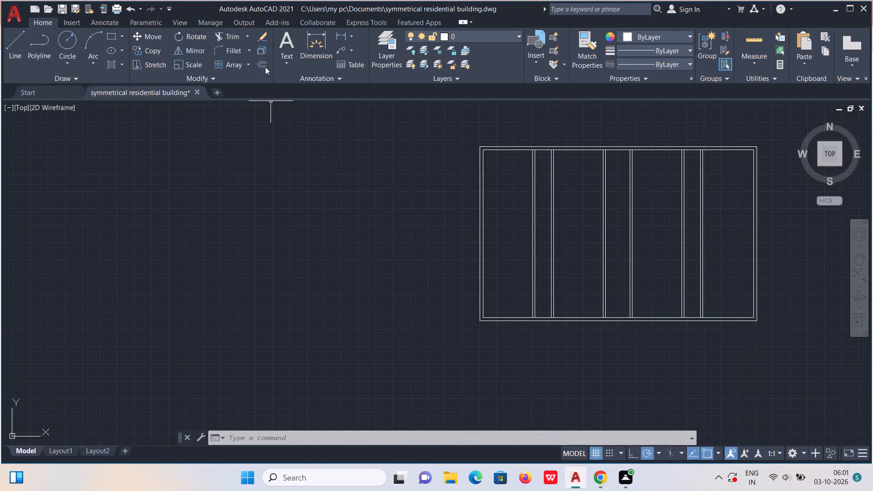
{"action": "left_click", "coordinate": [261, 60]}
{"action": "left_click", "coordinate": [385, 438]}
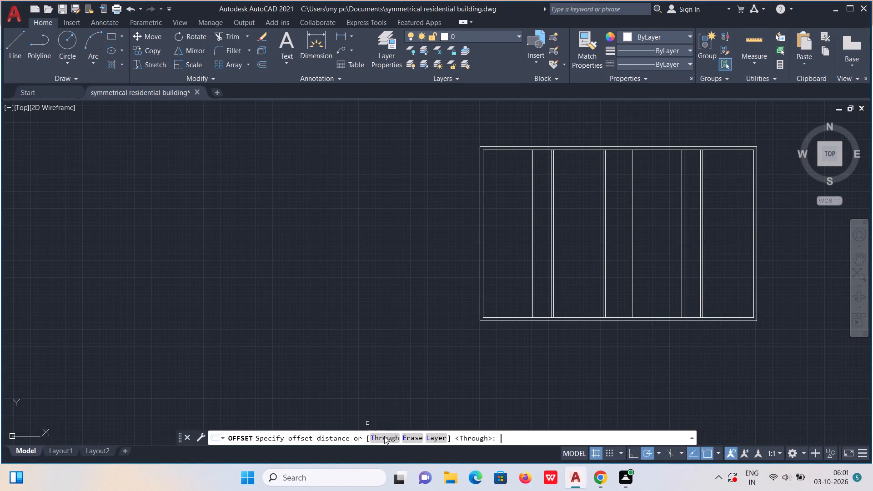
{"action": "scroll", "coordinate": [507, 190], "scroll_direction": "up", "scroll_amount": 1}
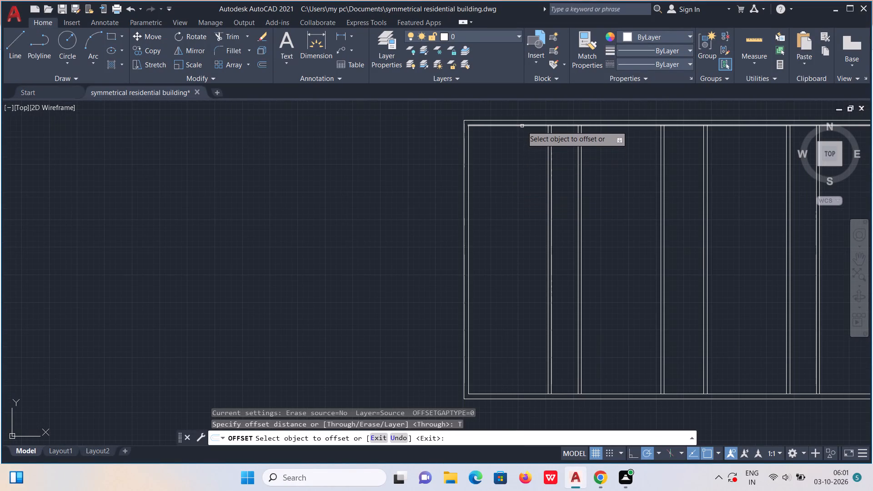
{"action": "left_click", "coordinate": [522, 125]}
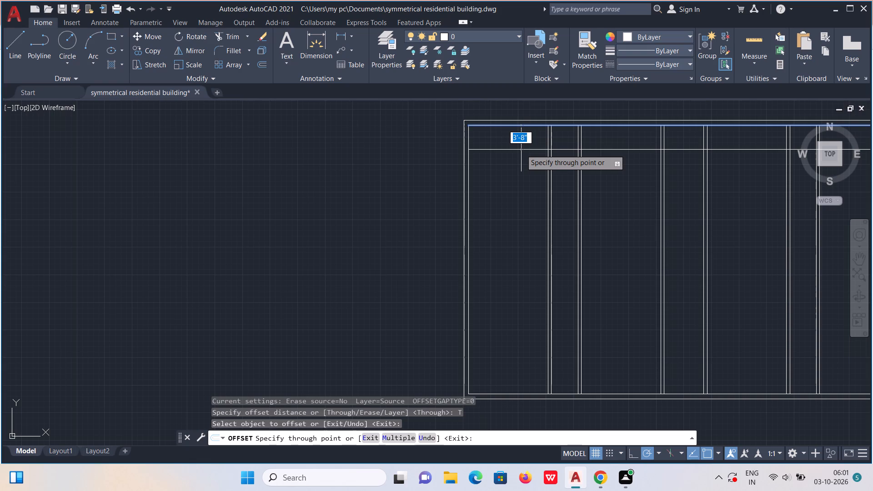
{"action": "key", "text": "3"}
{"action": "key", "text": "apostrophe"}
{"action": "key", "text": "Return"}
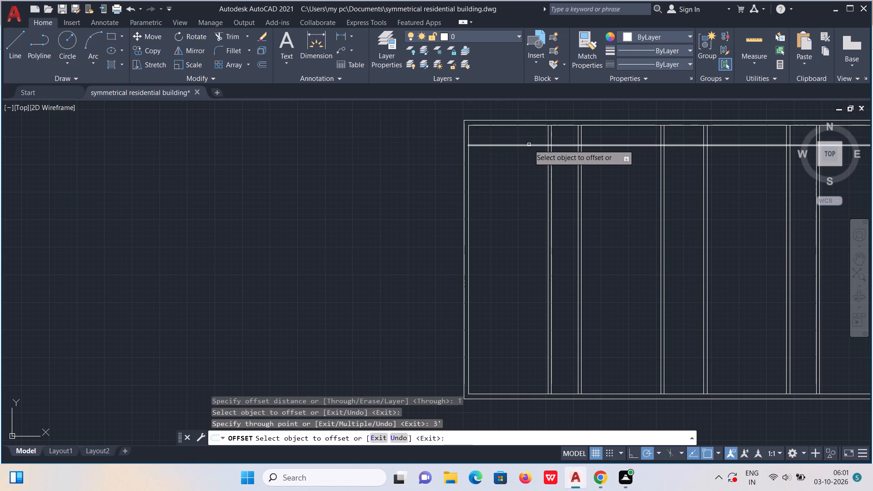
{"action": "left_click", "coordinate": [529, 145]}
{"action": "type", "text": "6\""}
{"action": "key", "text": "Return"}
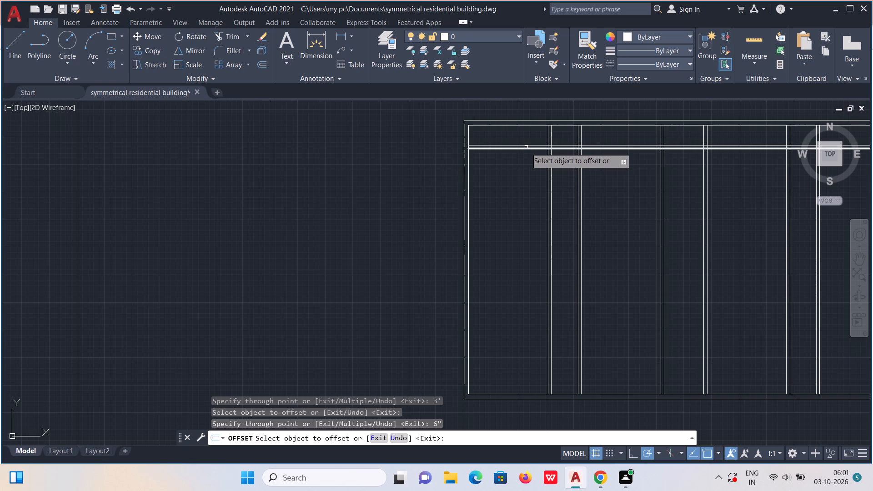
Offset the first horizontal partition's lower line 12' down, and that new line 6" further to form the second horizontal partition.
{"action": "left_click", "coordinate": [526, 148]}
{"action": "type", "text": "12'"}
{"action": "key", "text": "Return"}
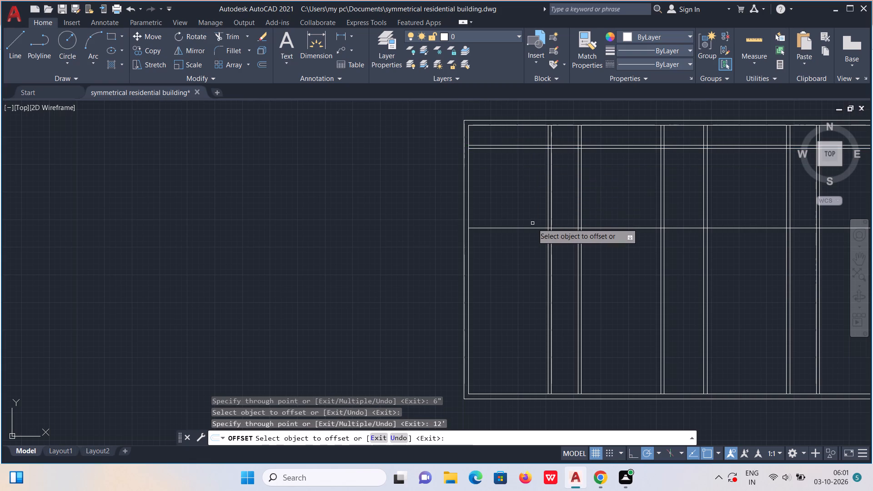
{"action": "left_click", "coordinate": [532, 227]}
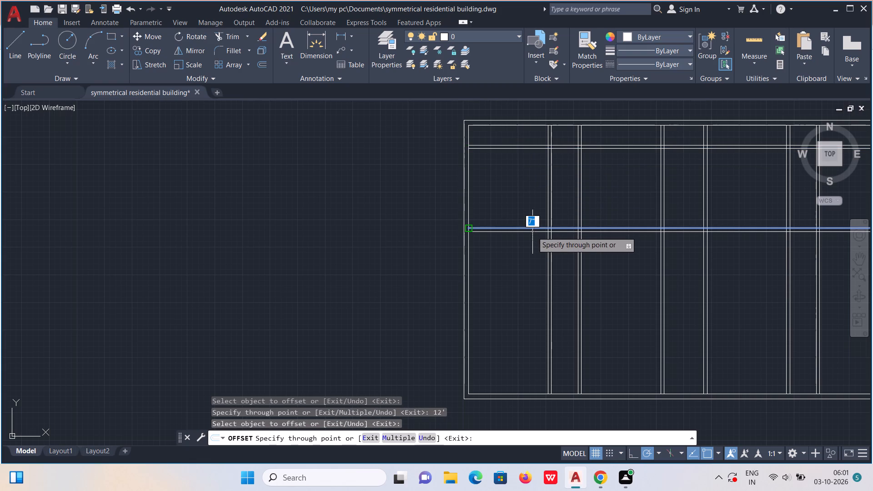
{"action": "type", "text": "6\""}
{"action": "key", "text": "Return"}
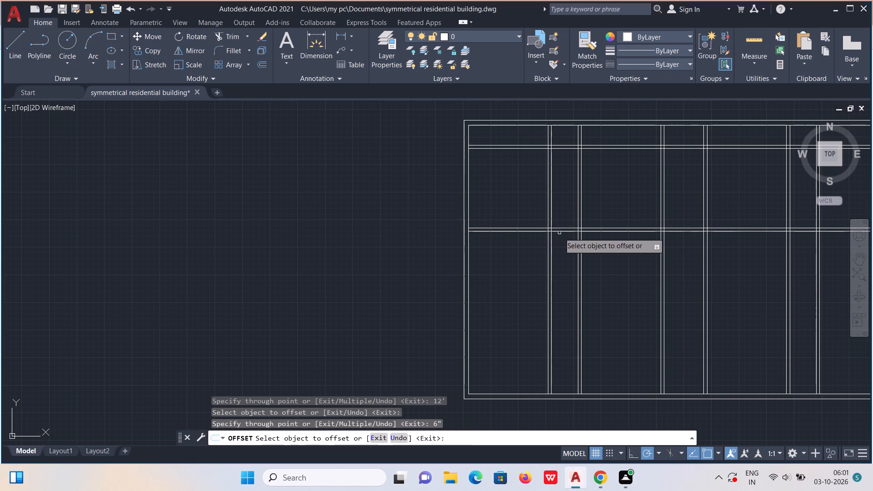
Offset the second horizontal partition's lower line 5'6" down, and that new line 6" further to form the third horizontal partition.
{"action": "middle_click_drag", "start_coordinate": [628, 229], "coordinate": [454, 231]}
{"action": "scroll", "coordinate": [454, 231], "scroll_direction": "up", "scroll_amount": 1}
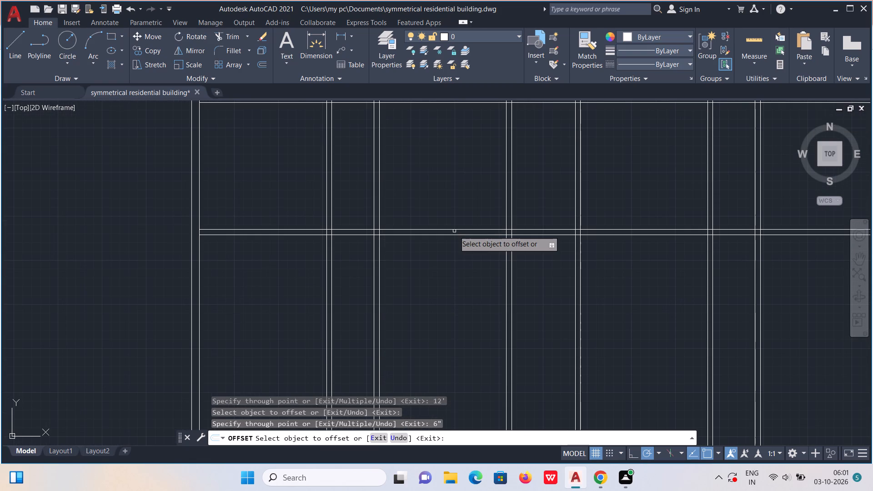
{"action": "left_click", "coordinate": [299, 235]}
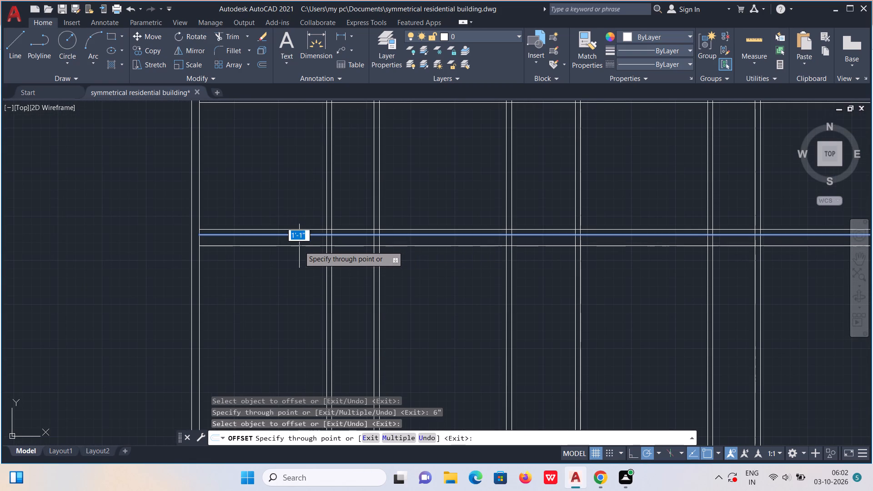
{"action": "type", "text": "5'6\""}
{"action": "key", "text": "Return"}
{"action": "left_click", "coordinate": [296, 292]}
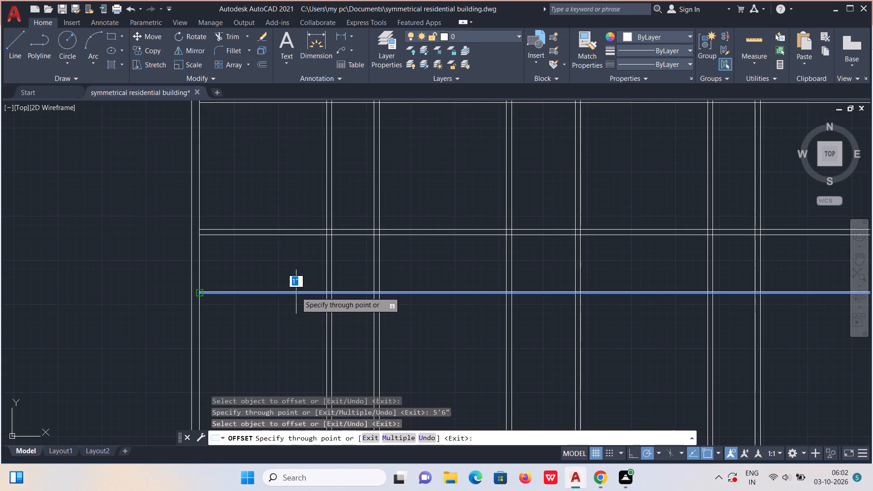
{"action": "type", "text": "6\""}
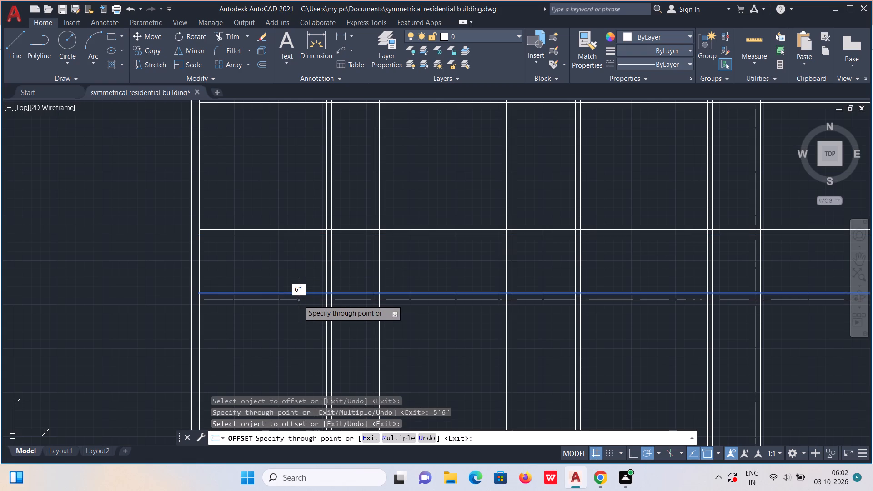
{"action": "key", "text": "Return"}
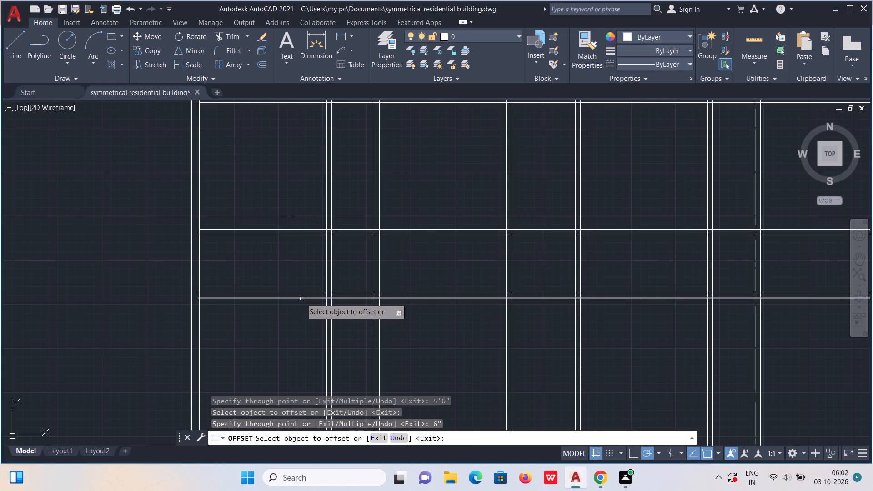
Offset the third horizontal partition's lower line 5'6" down, and that new line 6" further to form the fourth horizontal partition.
{"action": "left_click", "coordinate": [295, 298]}
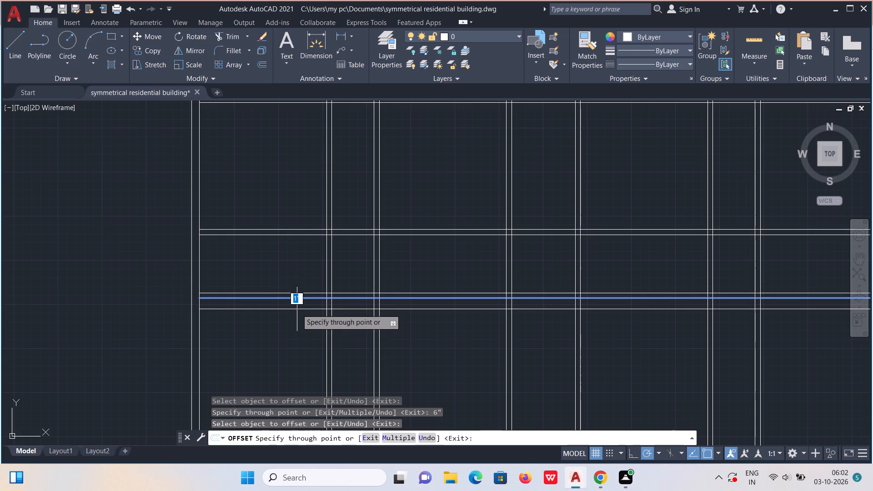
{"action": "type", "text": "5'"}
{"action": "type", "text": "6\""}
{"action": "key", "text": "Return"}
{"action": "left_click", "coordinate": [294, 357]}
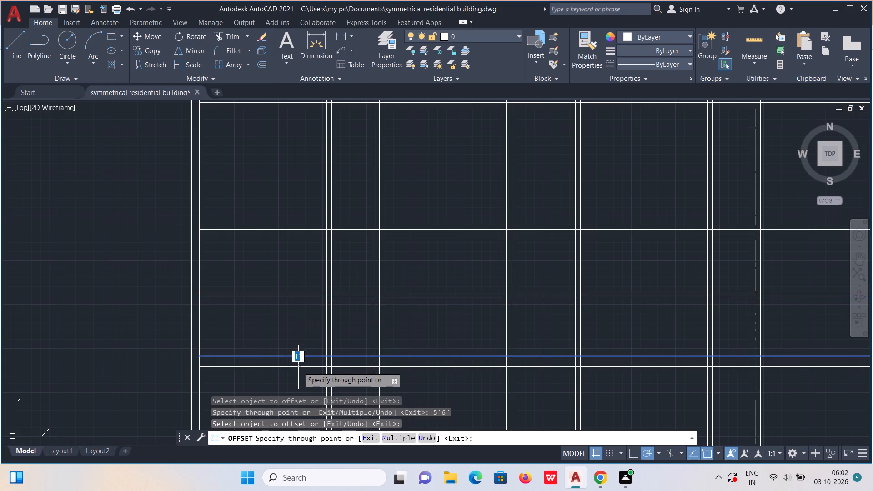
{"action": "type", "text": "6\""}
{"action": "key", "text": "Return"}
Quick-measure the bottom-left bay between the fourth horizontal partition and the bottom exterior wall.
{"action": "scroll", "coordinate": [299, 367], "scroll_direction": "down", "scroll_amount": 1}
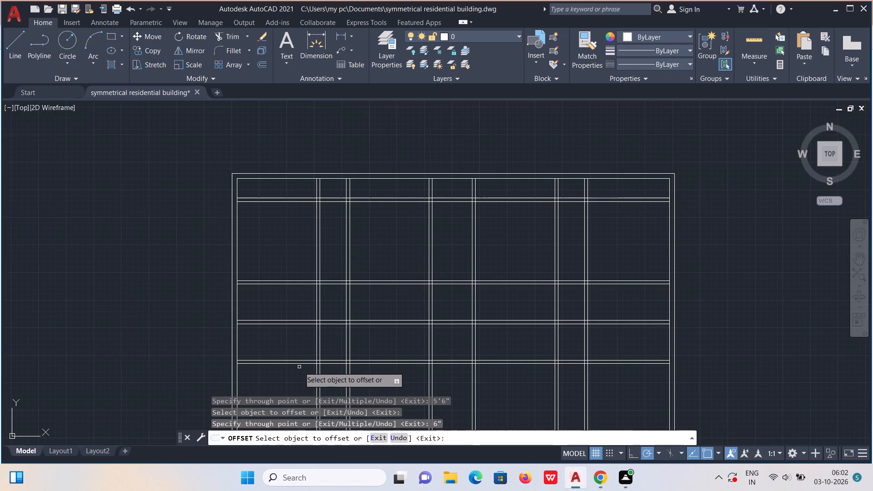
{"action": "middle_click_drag", "start_coordinate": [299, 367], "coordinate": [363, 233]}
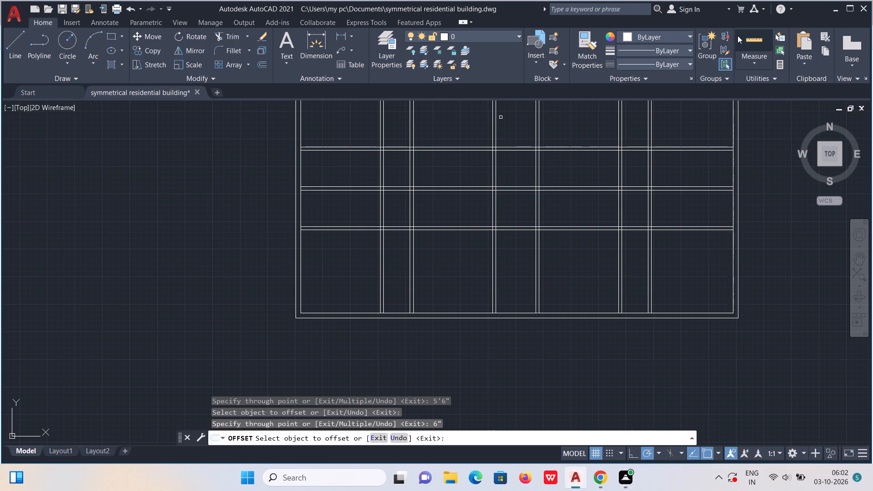
{"action": "left_click", "coordinate": [741, 35]}
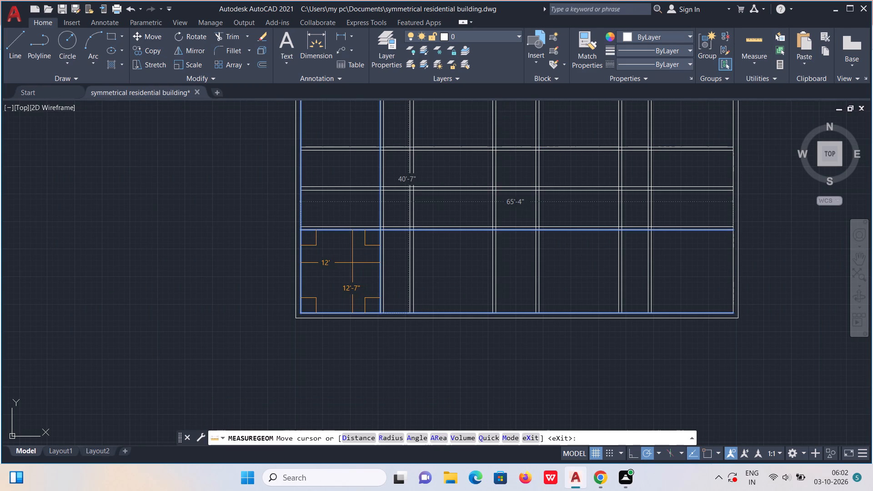
{"action": "key", "text": "Escape"}
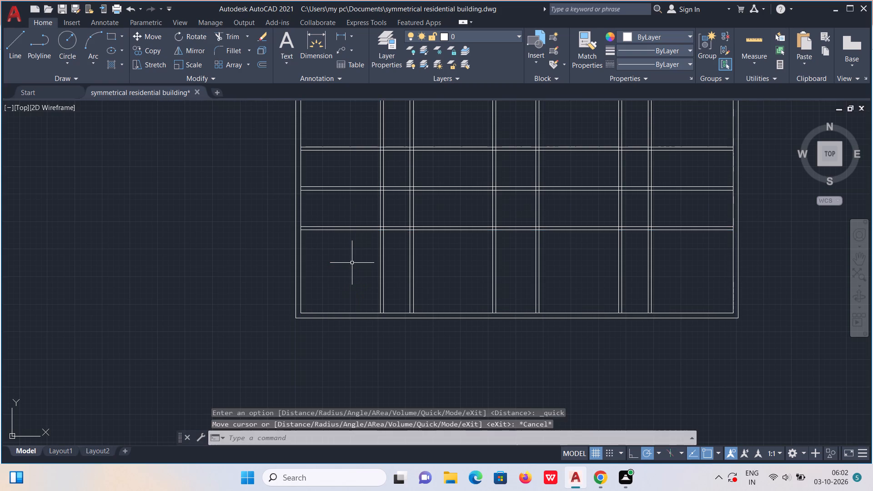
Offset the bottom exterior wall's inner line 3' up, and that new line 6" further to form the lowest horizontal partition.
{"action": "left_click", "coordinate": [259, 64]}
{"action": "left_click", "coordinate": [384, 443]}
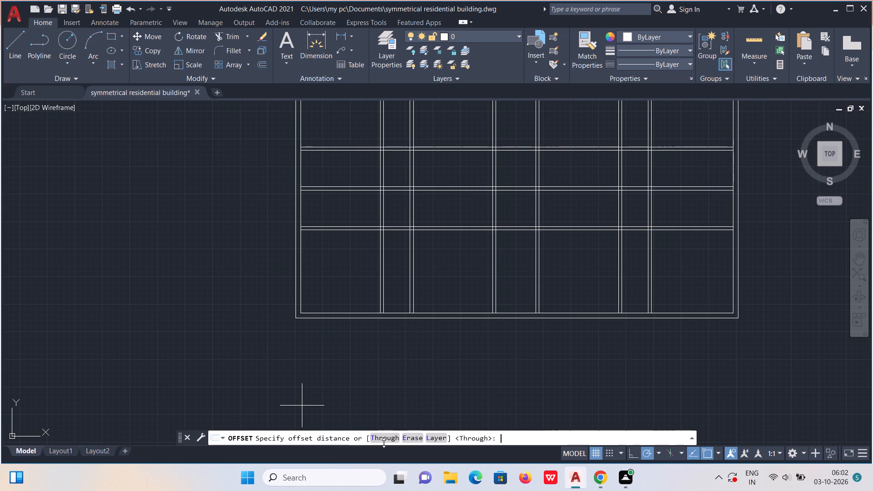
{"action": "left_click", "coordinate": [384, 438]}
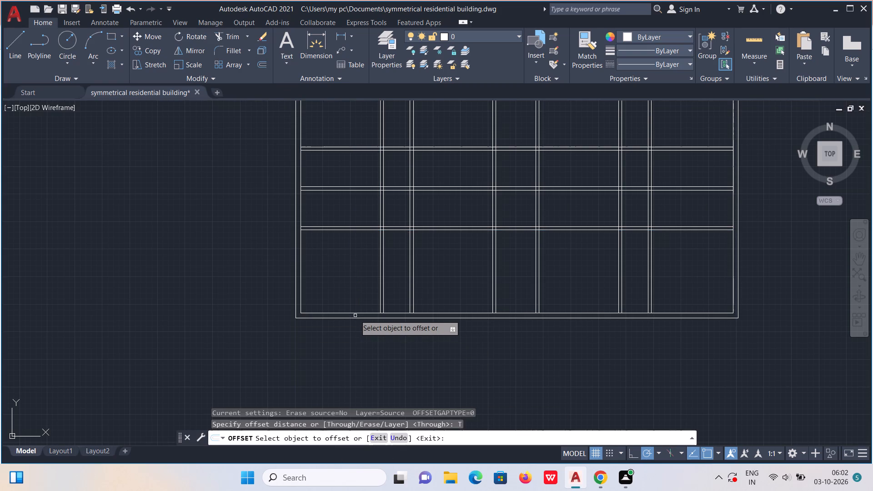
{"action": "left_click", "coordinate": [355, 311]}
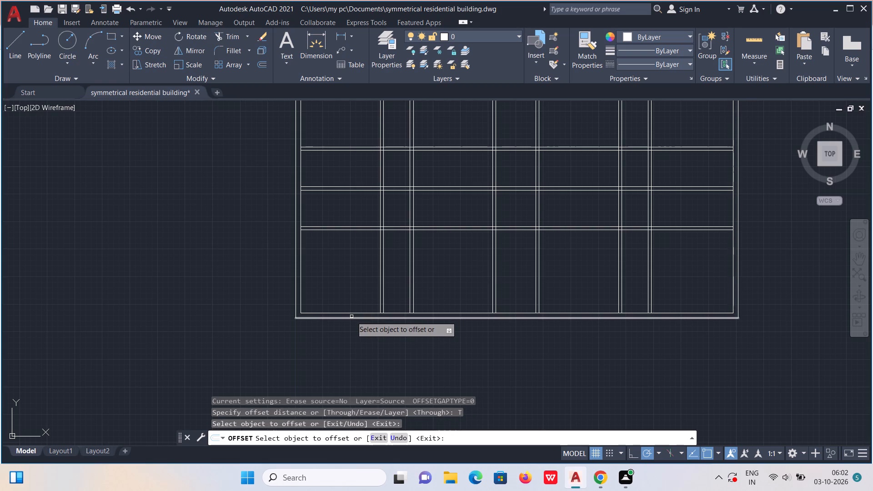
{"action": "left_click", "coordinate": [351, 311]}
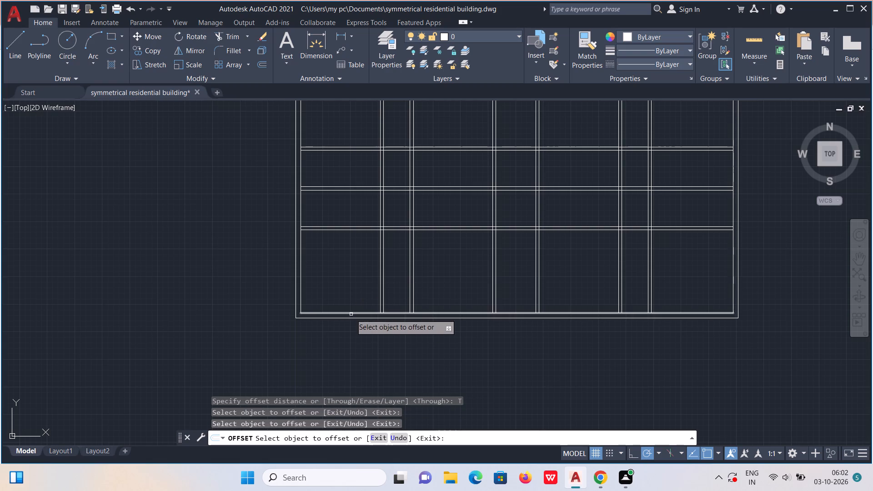
{"action": "left_click", "coordinate": [352, 315]}
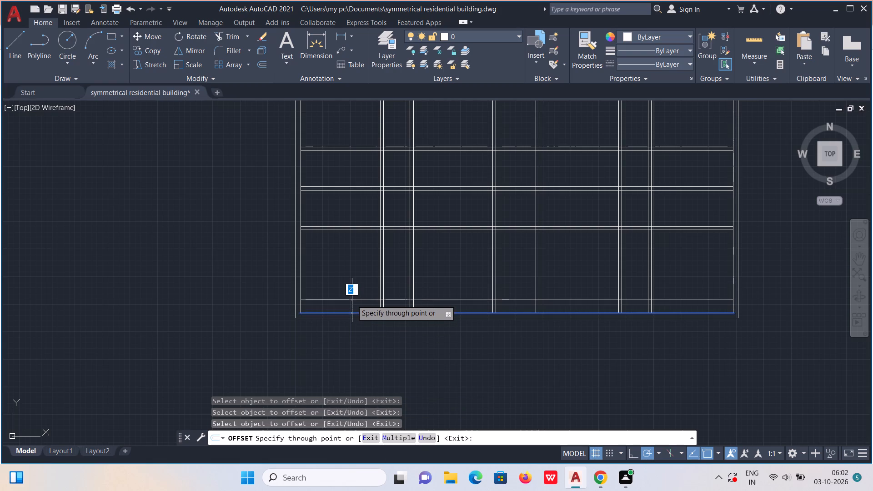
{"action": "type", "text": "3'"}
{"action": "key", "text": "Return"}
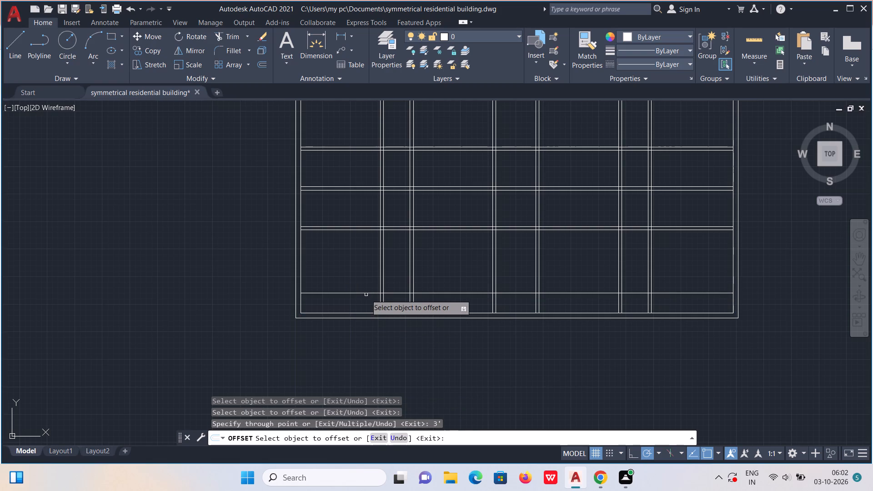
{"action": "left_click", "coordinate": [366, 294]}
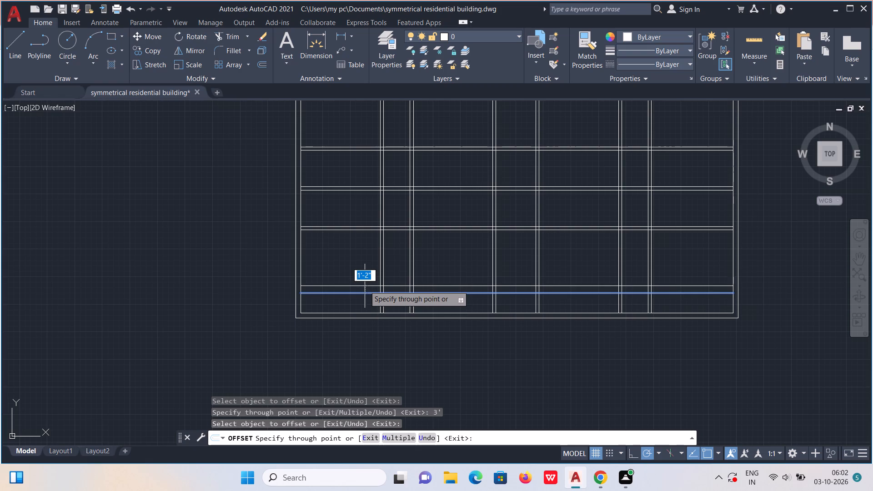
{"action": "type", "text": "6\""}
{"action": "key", "text": "Return"}
{"action": "scroll", "coordinate": [366, 285], "scroll_direction": "down", "scroll_amount": 1}
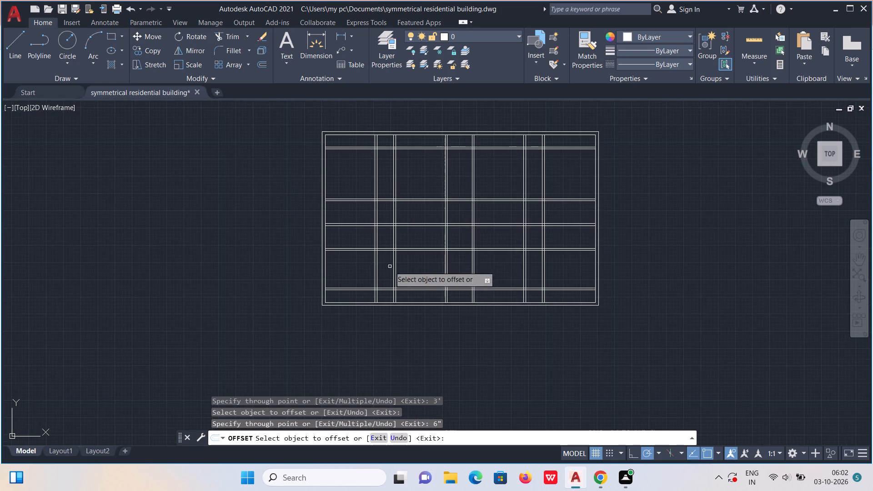
{"action": "middle_click_drag", "start_coordinate": [416, 267], "coordinate": [420, 309]}
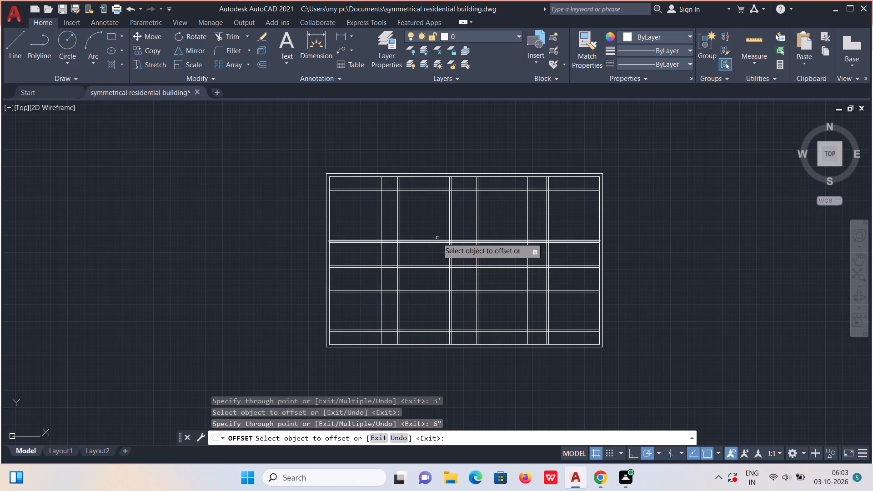
{"action": "key", "text": "Escape"}
Trim the top horizontal partition's lines out of the four bays between the second and sixth vertical partitions.
{"action": "middle_click_drag", "start_coordinate": [503, 145], "coordinate": [345, 181]}
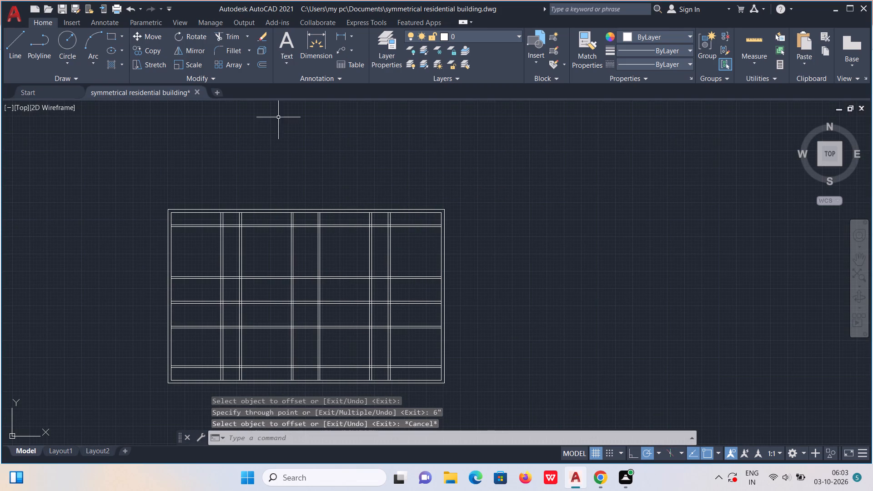
{"action": "left_click", "coordinate": [228, 35]}
{"action": "scroll", "coordinate": [321, 216], "scroll_direction": "up", "scroll_amount": 1}
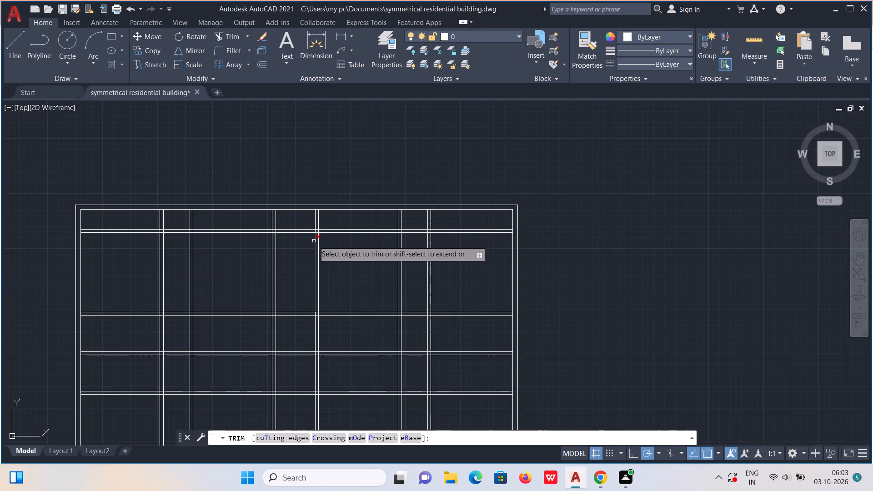
{"action": "middle_click_drag", "start_coordinate": [314, 241], "coordinate": [492, 212]}
{"action": "left_click_drag", "start_coordinate": [387, 190], "coordinate": [408, 216]}
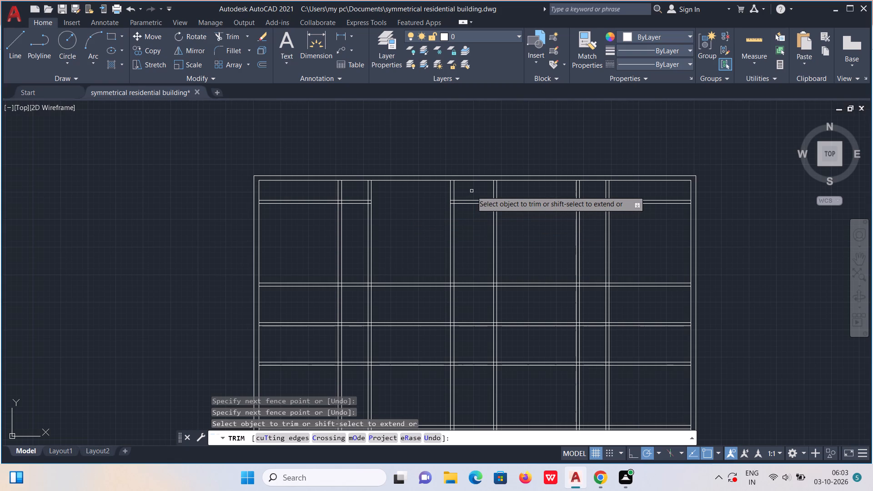
{"action": "left_click_drag", "start_coordinate": [472, 191], "coordinate": [480, 210]}
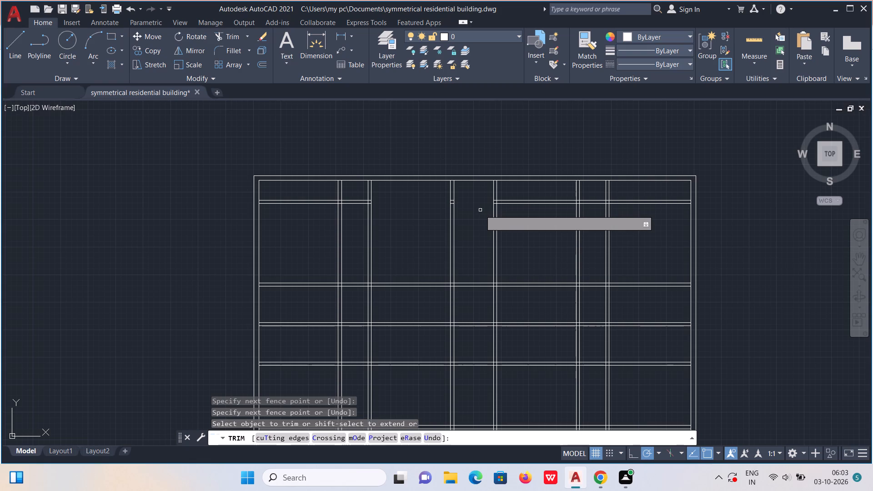
{"action": "left_click_drag", "start_coordinate": [531, 190], "coordinate": [535, 210]}
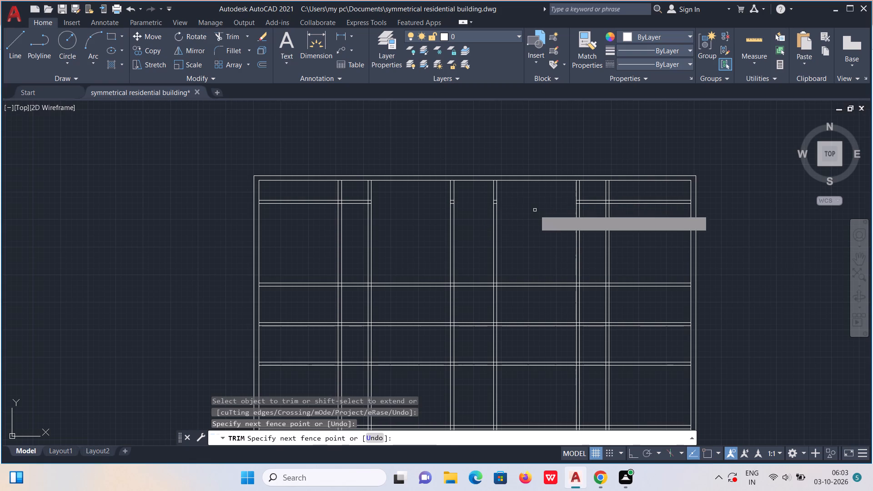
{"action": "left_click_drag", "start_coordinate": [598, 190], "coordinate": [600, 192]}
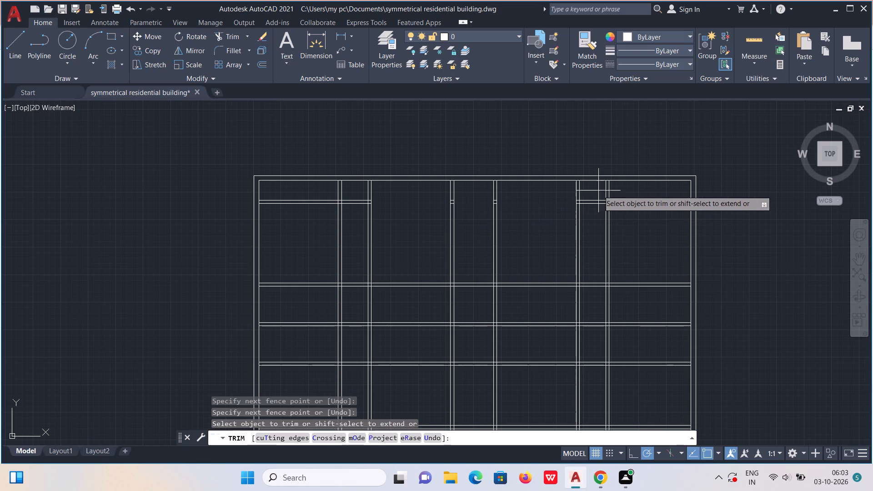
{"action": "left_click_drag", "start_coordinate": [600, 192], "coordinate": [599, 212]}
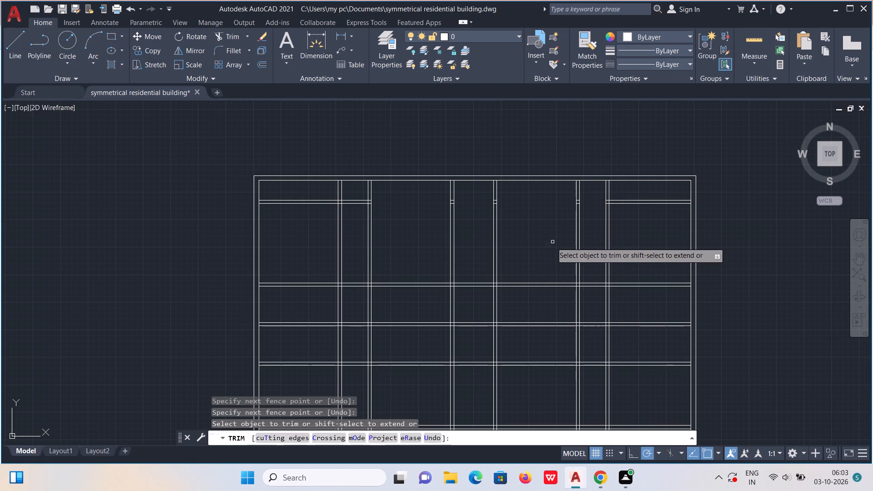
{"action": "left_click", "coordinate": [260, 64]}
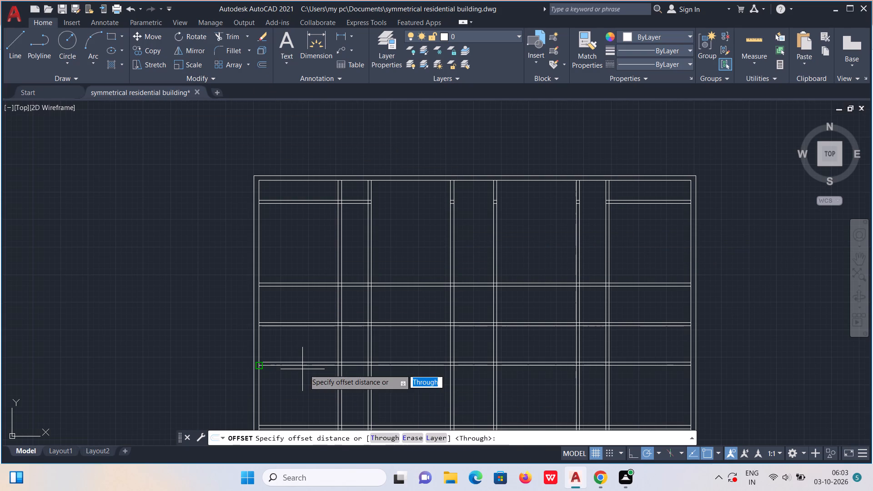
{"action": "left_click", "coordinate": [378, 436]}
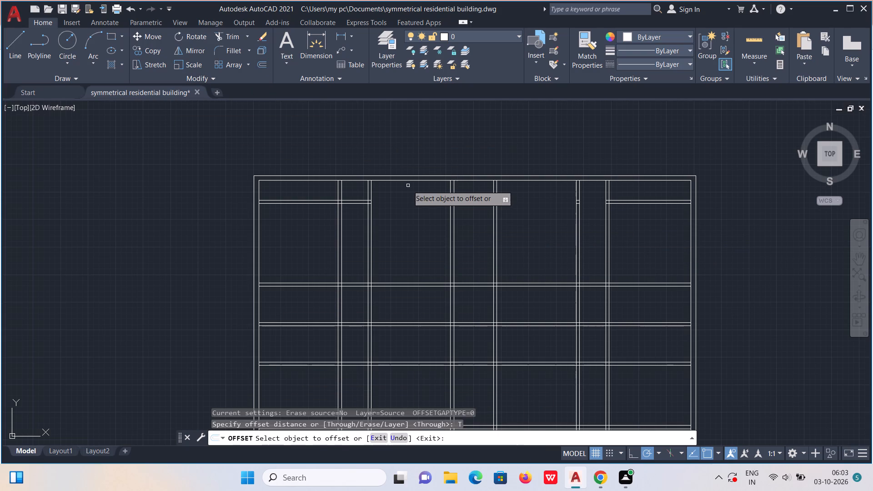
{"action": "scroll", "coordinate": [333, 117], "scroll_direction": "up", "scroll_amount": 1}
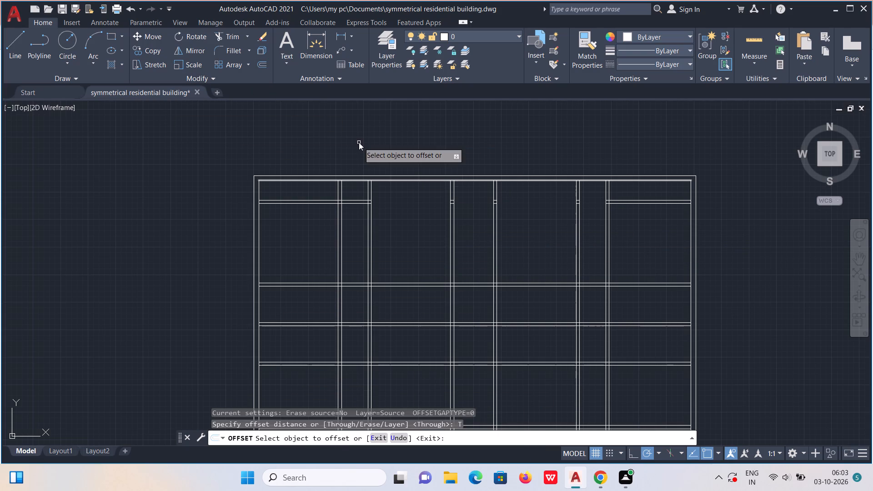
Trim the top wall's inner line inside the second to fifth vertical partitions, and the top horizontal partition between the first and second vertical partitions.
{"action": "left_click", "coordinate": [230, 35]}
{"action": "scroll", "coordinate": [398, 222], "scroll_direction": "up", "scroll_amount": 1}
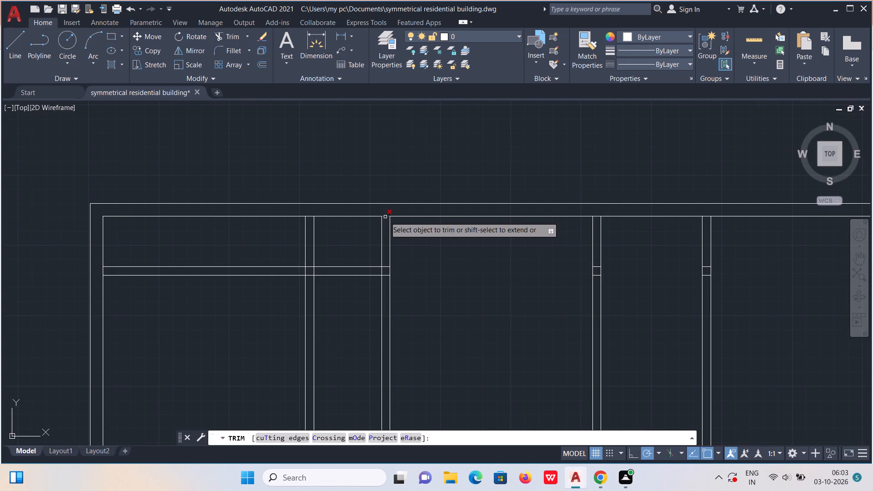
{"action": "left_click", "coordinate": [385, 217]}
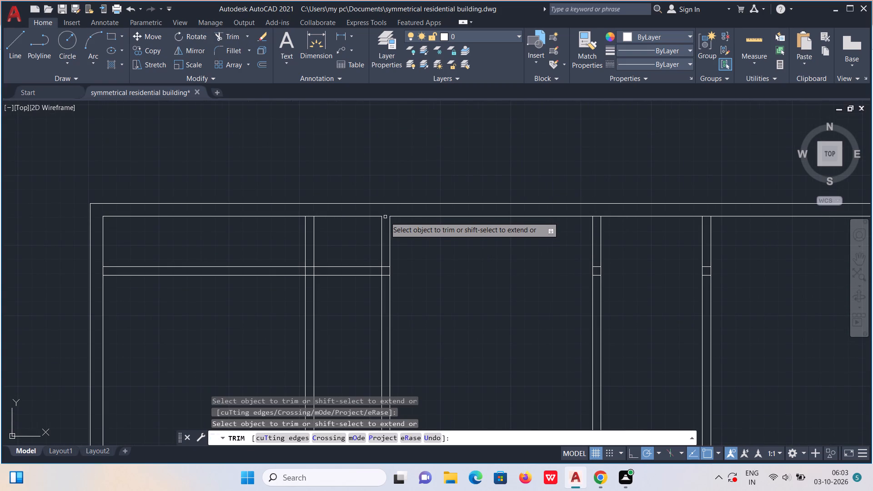
{"action": "left_click_drag", "start_coordinate": [344, 243], "coordinate": [344, 287]}
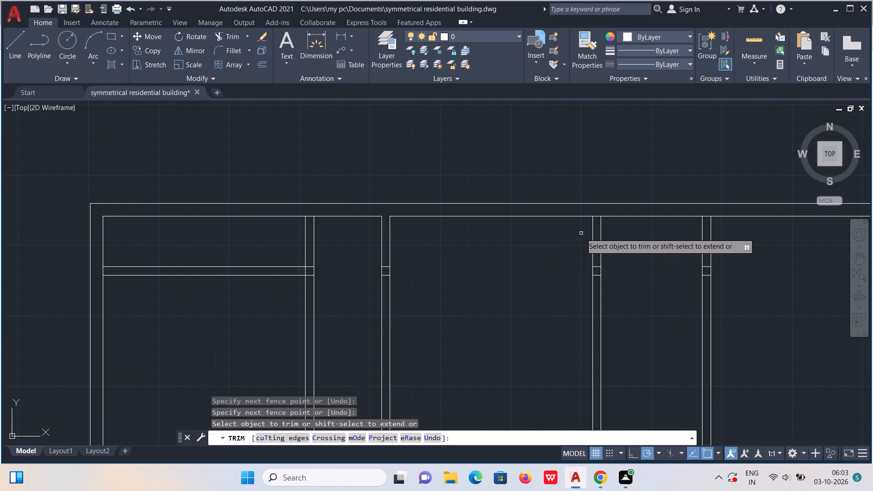
{"action": "left_click", "coordinate": [599, 217]}
{"action": "scroll", "coordinate": [591, 227], "scroll_direction": "down", "scroll_amount": 1}
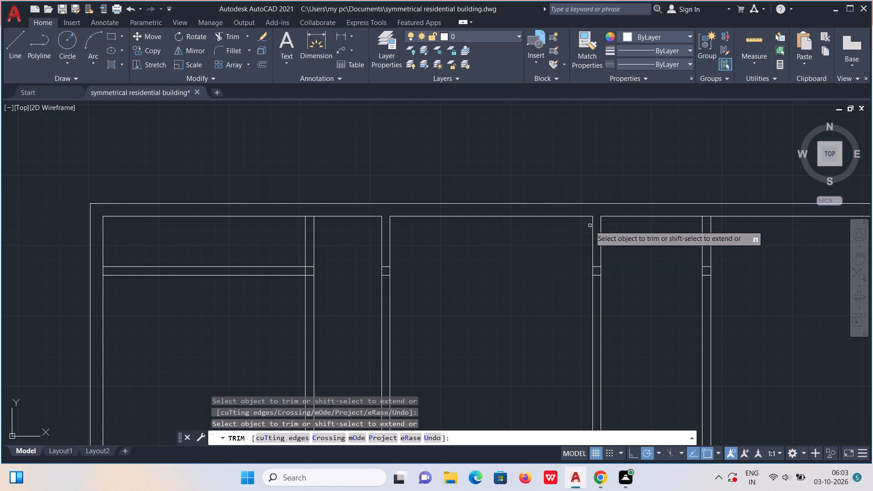
{"action": "scroll", "coordinate": [668, 227], "scroll_direction": "up", "scroll_amount": 1}
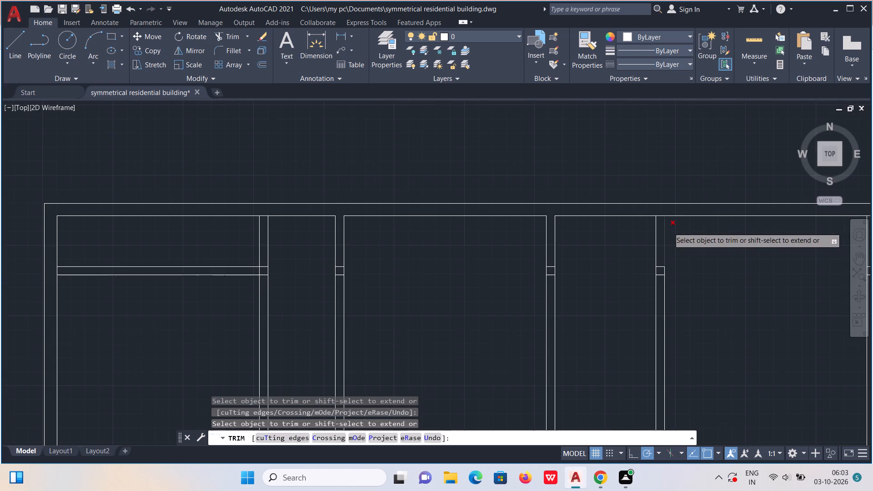
{"action": "left_click", "coordinate": [661, 215]}
{"action": "scroll", "coordinate": [662, 221], "scroll_direction": "down", "scroll_amount": 1}
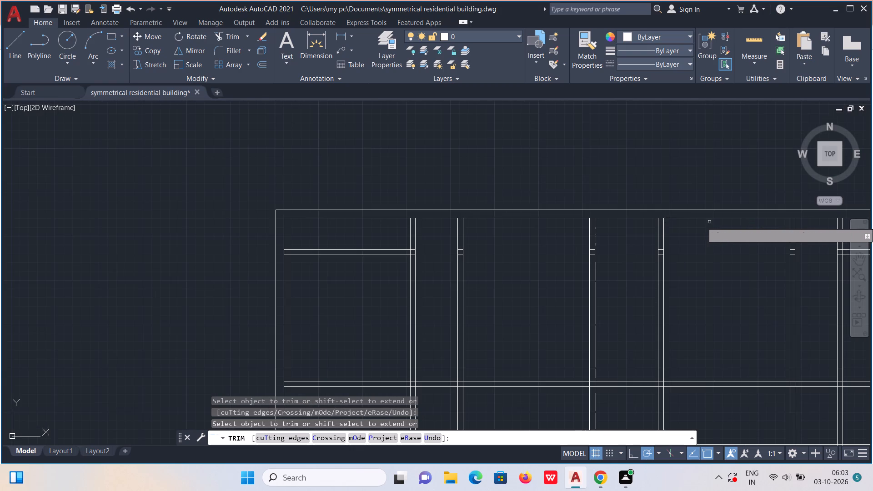
{"action": "scroll", "coordinate": [801, 223], "scroll_direction": "up", "scroll_amount": 2}
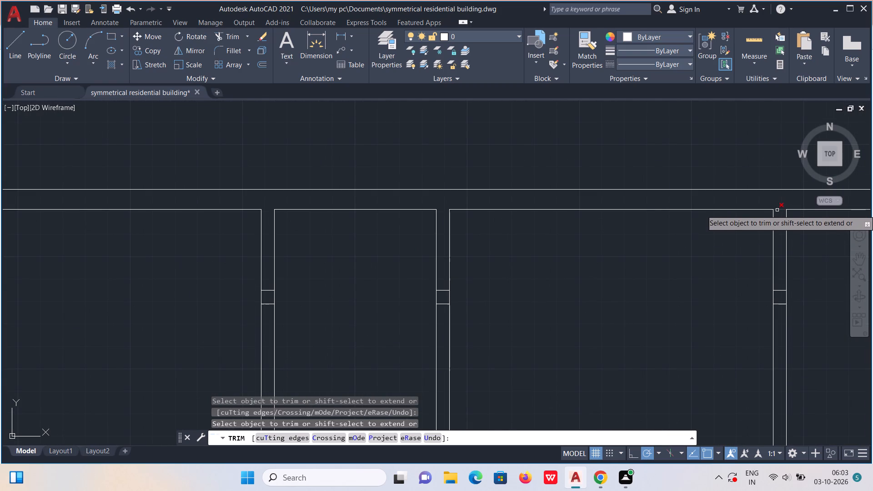
{"action": "left_click", "coordinate": [777, 210]}
{"action": "scroll", "coordinate": [764, 223], "scroll_direction": "down", "scroll_amount": 3}
{"action": "middle_click_drag", "start_coordinate": [797, 263], "coordinate": [558, 262]}
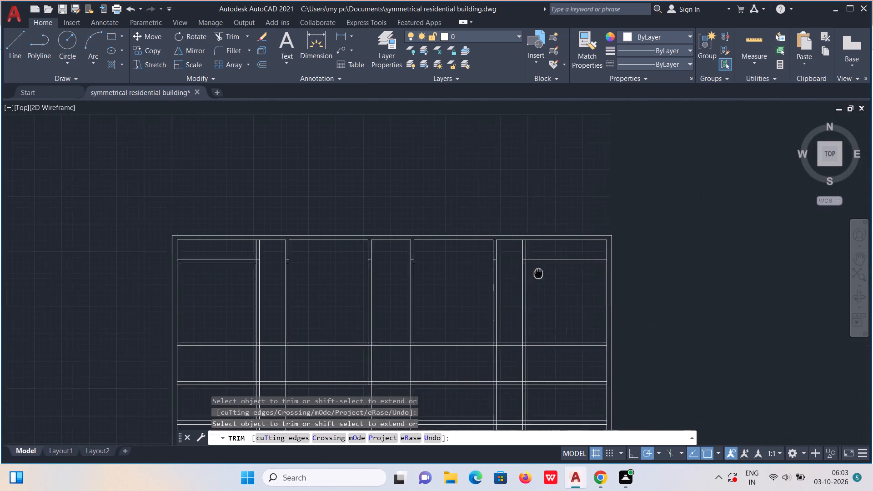
{"action": "middle_click_drag", "start_coordinate": [558, 262], "coordinate": [590, 245]}
Offset the top wall's inner line between the second and third vertical partitions 11' down, and that new line 6" further.
{"action": "left_click", "coordinate": [260, 66]}
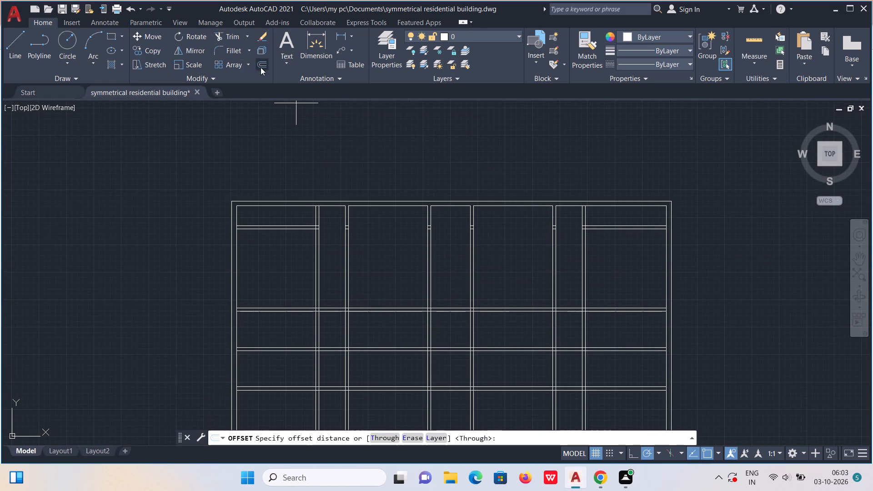
{"action": "left_click", "coordinate": [387, 437]}
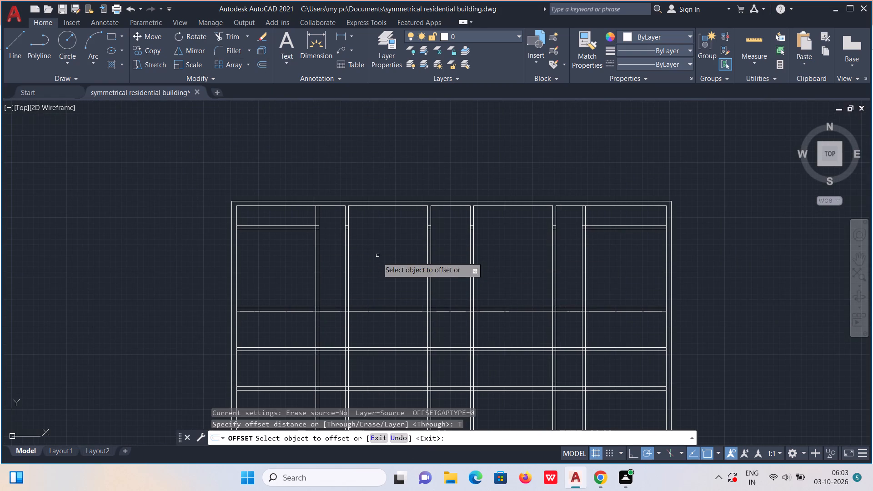
{"action": "left_click", "coordinate": [381, 207]}
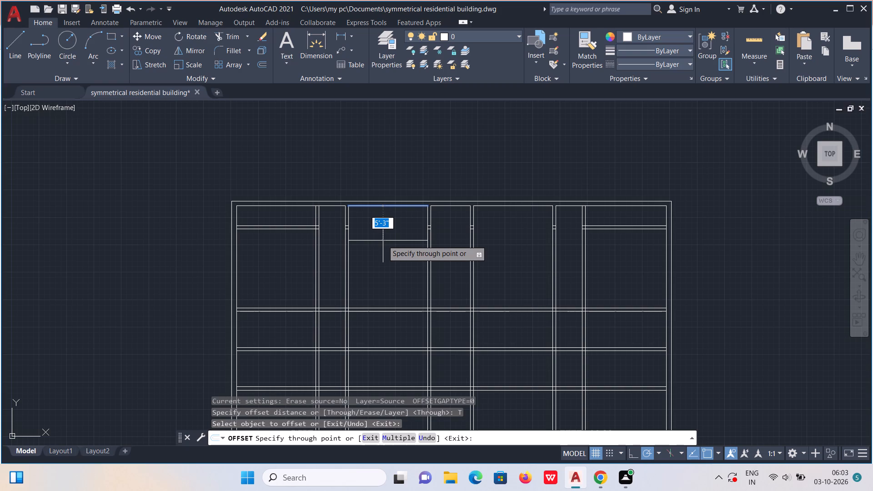
{"action": "type", "text": "11"}
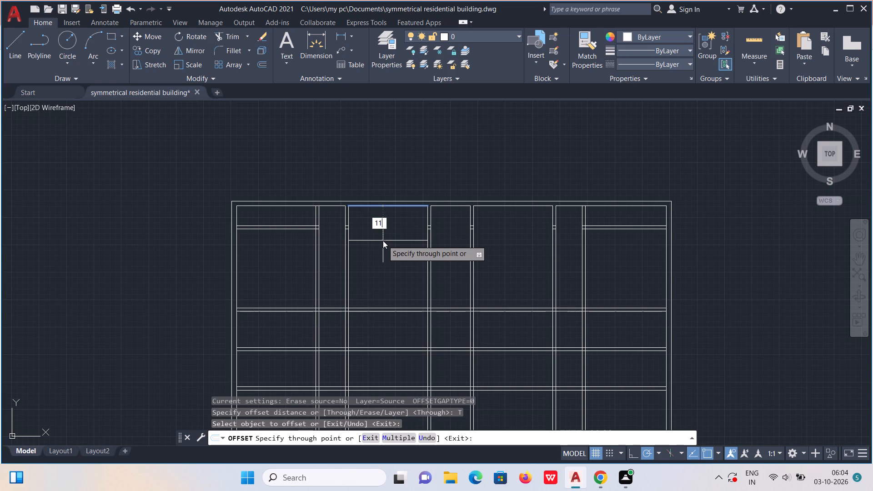
{"action": "key", "text": "apostrophe"}
{"action": "key", "text": "Return"}
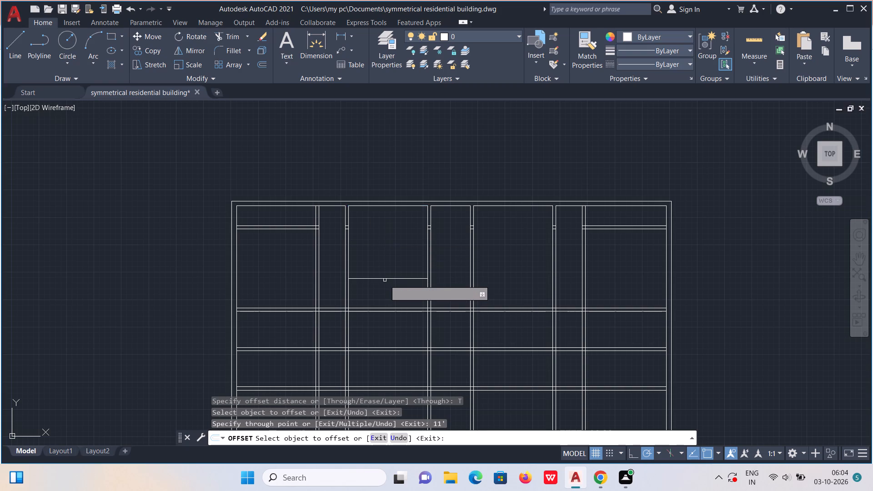
{"action": "left_click", "coordinate": [386, 278]}
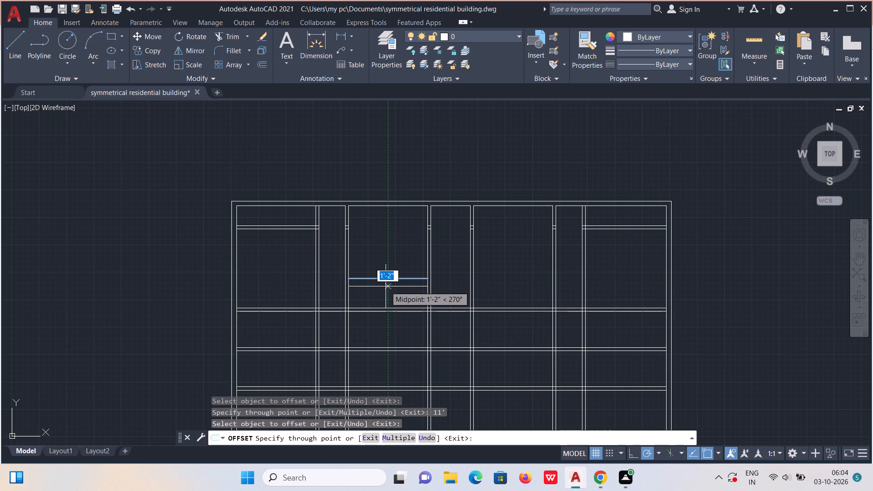
{"action": "type", "text": "6\""}
{"action": "key", "text": "Return"}
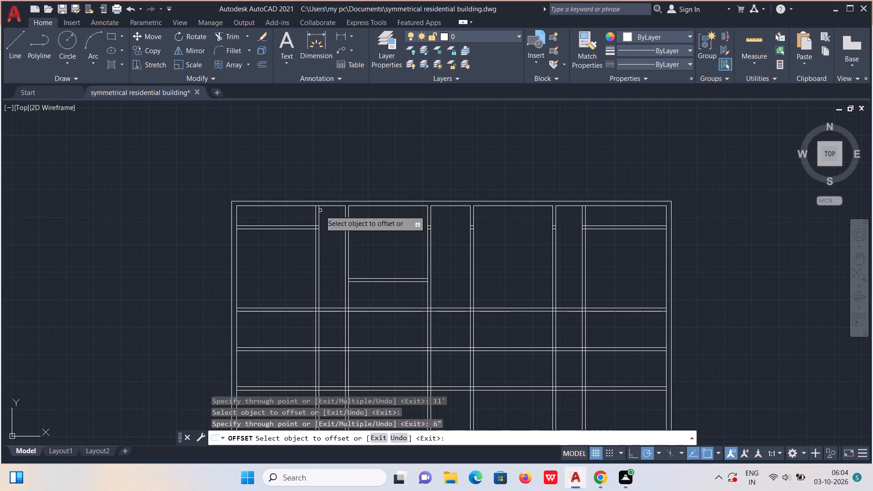
Trim the top exterior wall's inner line where it crosses the first vertical partition.
{"action": "scroll", "coordinate": [329, 211], "scroll_direction": "up", "scroll_amount": 1}
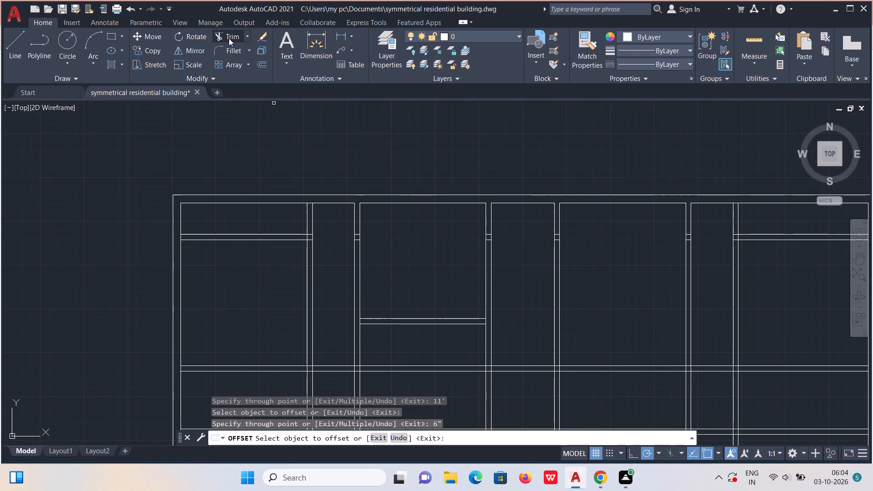
{"action": "left_click", "coordinate": [228, 38]}
{"action": "scroll", "coordinate": [318, 212], "scroll_direction": "up", "scroll_amount": 2}
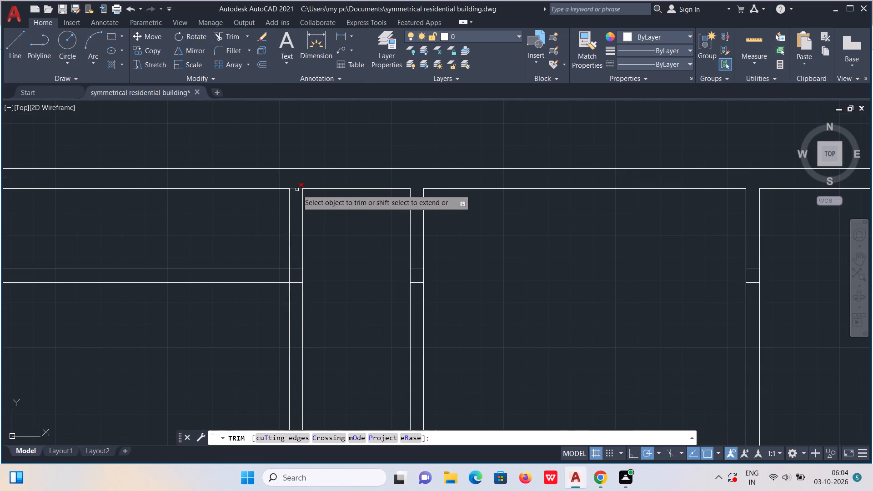
{"action": "left_click", "coordinate": [297, 190]}
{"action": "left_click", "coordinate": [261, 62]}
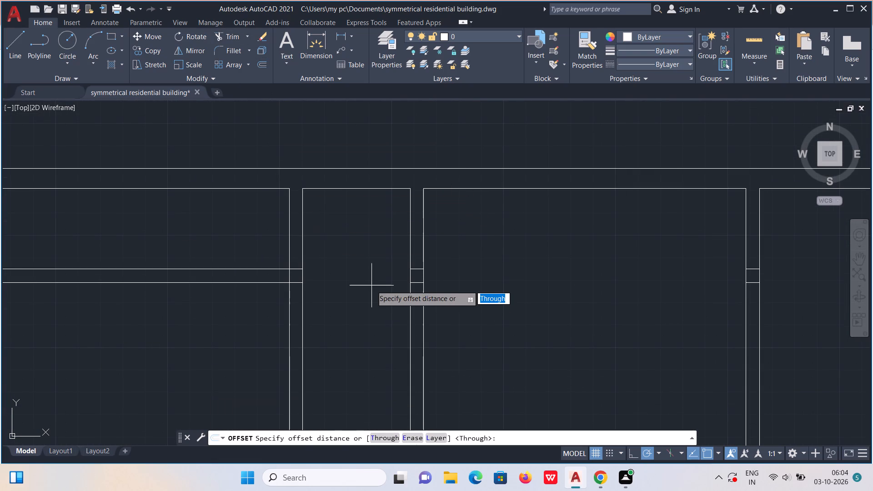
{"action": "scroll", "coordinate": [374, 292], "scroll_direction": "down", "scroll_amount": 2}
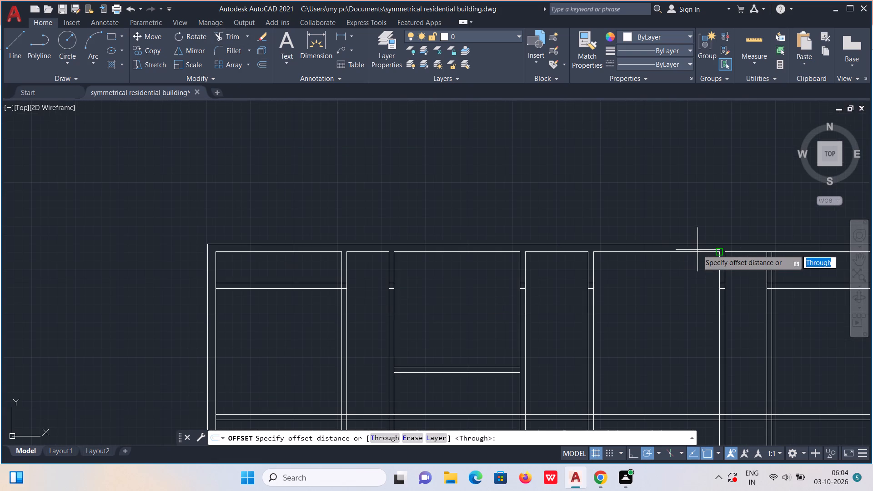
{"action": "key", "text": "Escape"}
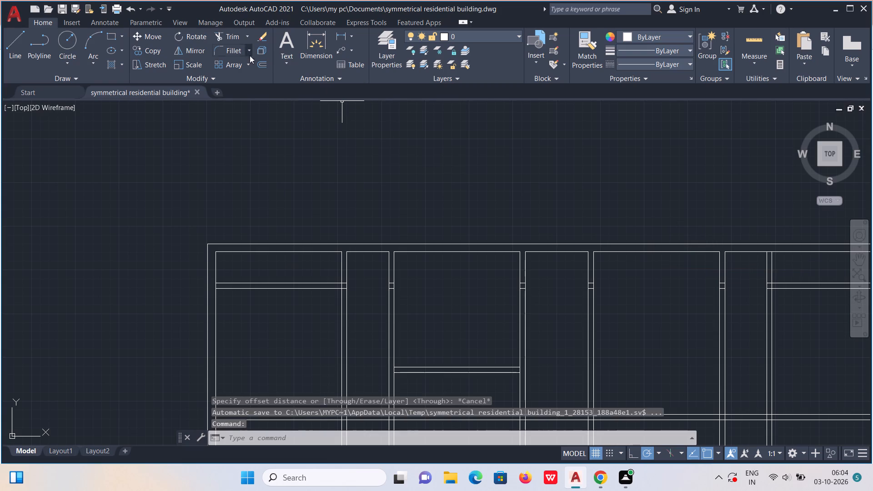
Trim the top exterior wall's inner line where it crosses the sixth vertical partition.
{"action": "left_click", "coordinate": [237, 40]}
{"action": "scroll", "coordinate": [785, 261], "scroll_direction": "up", "scroll_amount": 2}
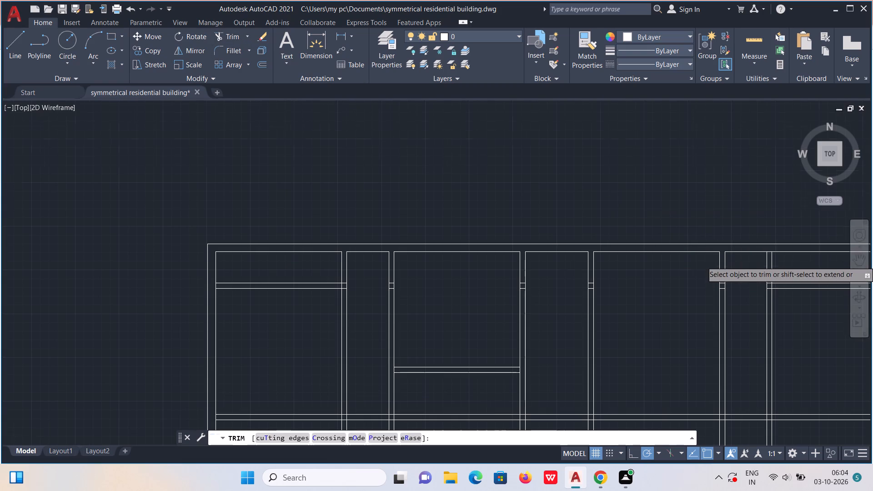
{"action": "scroll", "coordinate": [785, 261], "scroll_direction": "up", "scroll_amount": 1}
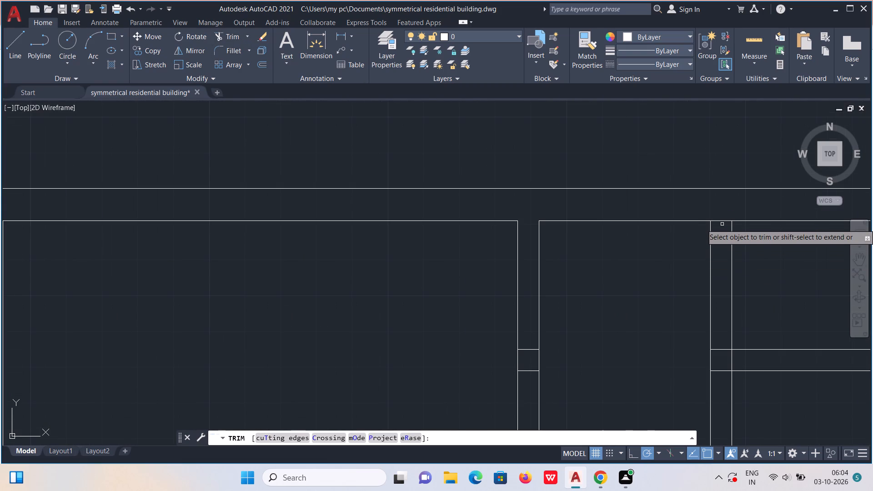
{"action": "left_click", "coordinate": [722, 222]}
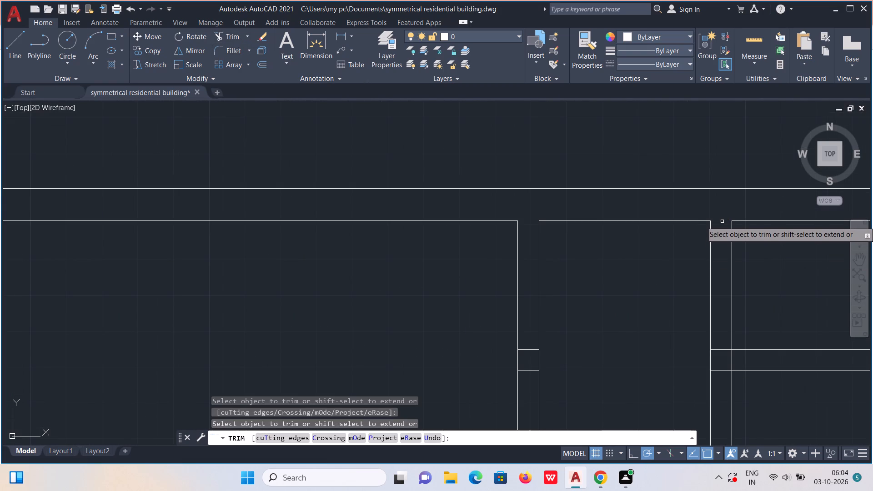
{"action": "key", "text": "Escape"}
Offset the top wall's inner line between the first and second vertical partitions 8' down, and that new line 6" further.
{"action": "left_click", "coordinate": [263, 63]}
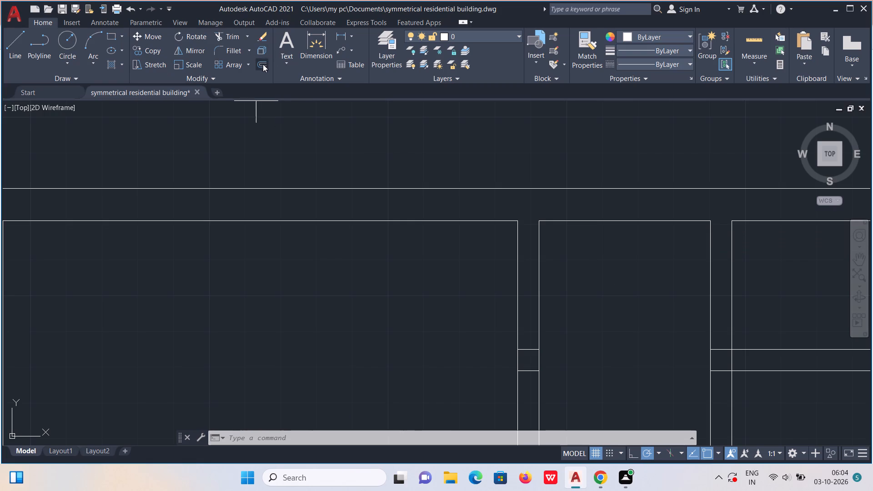
{"action": "left_click", "coordinate": [376, 437]}
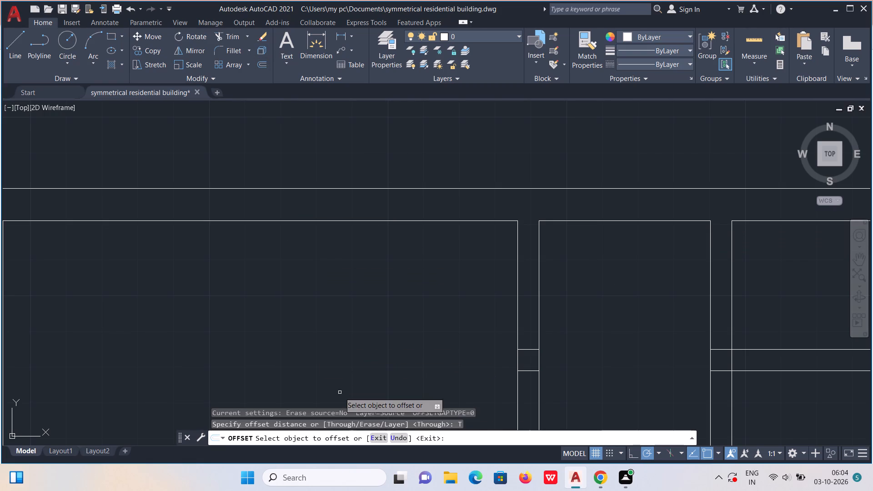
{"action": "scroll", "coordinate": [330, 289], "scroll_direction": "down", "scroll_amount": 2}
{"action": "middle_click_drag", "start_coordinate": [301, 326], "coordinate": [702, 257]}
{"action": "scroll", "coordinate": [638, 249], "scroll_direction": "down", "scroll_amount": 2}
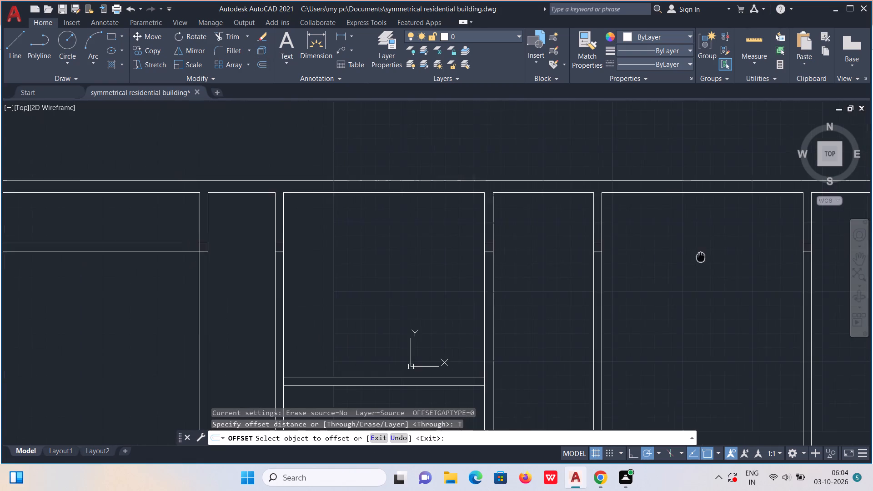
{"action": "scroll", "coordinate": [475, 273], "scroll_direction": "up", "scroll_amount": 1}
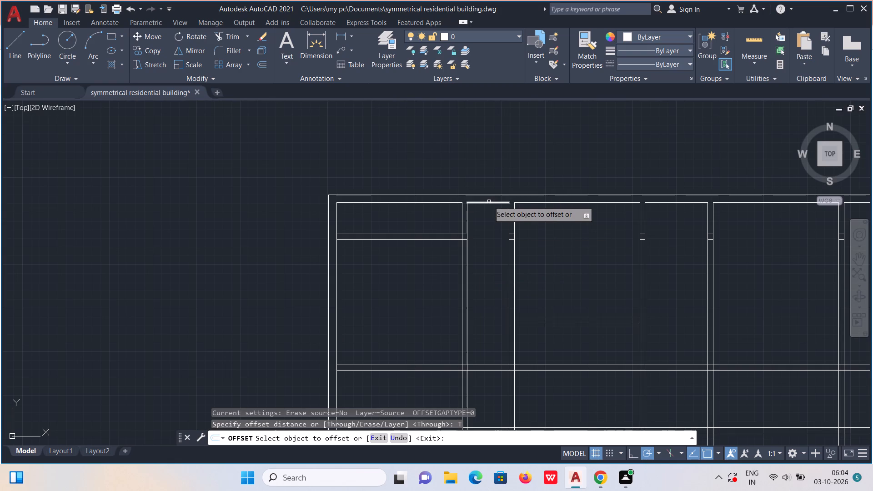
{"action": "left_click", "coordinate": [489, 202]}
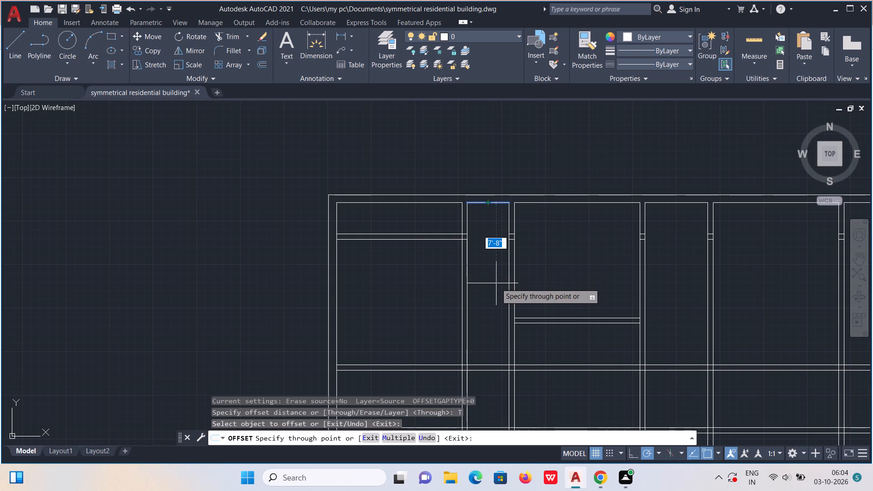
{"action": "type", "text": "8'"}
{"action": "key", "text": "Return"}
{"action": "left_click", "coordinate": [486, 286]}
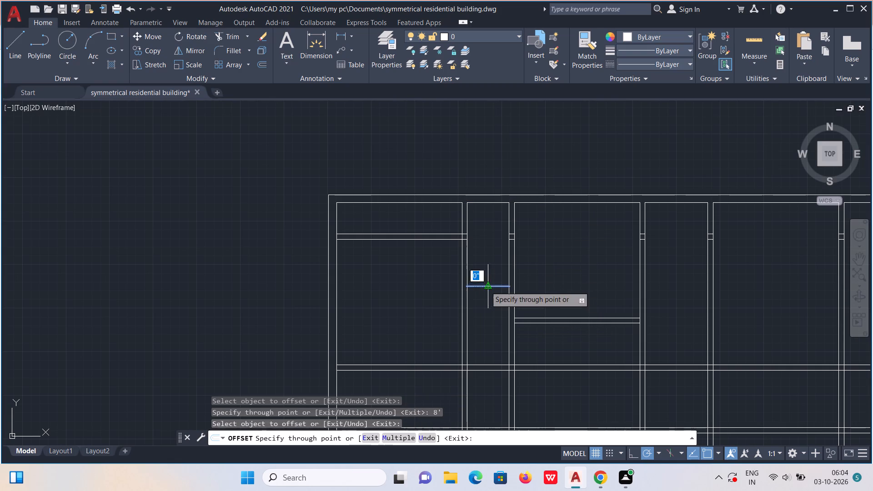
{"action": "key", "text": "6"}
{"action": "key", "text": "shift+quotedbl"}
{"action": "key", "text": "Return"}
Offset the top wall's inner line between the fifth and sixth vertical partitions 8' down, and that new line 6" further.
{"action": "scroll", "coordinate": [488, 294], "scroll_direction": "down", "scroll_amount": 2}
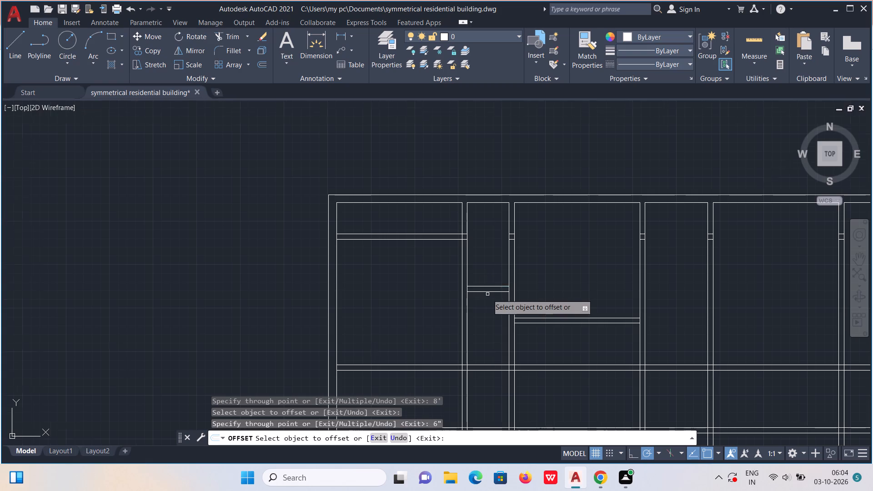
{"action": "scroll", "coordinate": [489, 295], "scroll_direction": "down", "scroll_amount": 1}
{"action": "scroll", "coordinate": [589, 282], "scroll_direction": "up", "scroll_amount": 2}
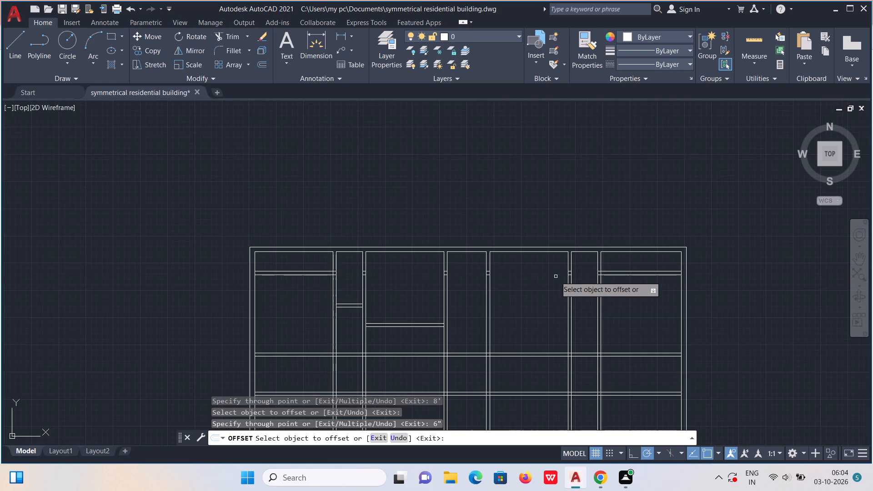
{"action": "left_click", "coordinate": [581, 252]}
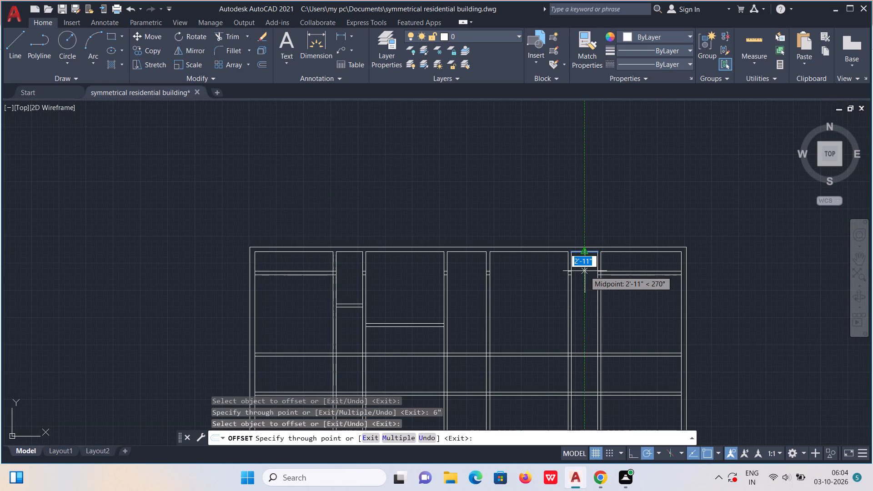
{"action": "type", "text": "8'"}
{"action": "key", "text": "Return"}
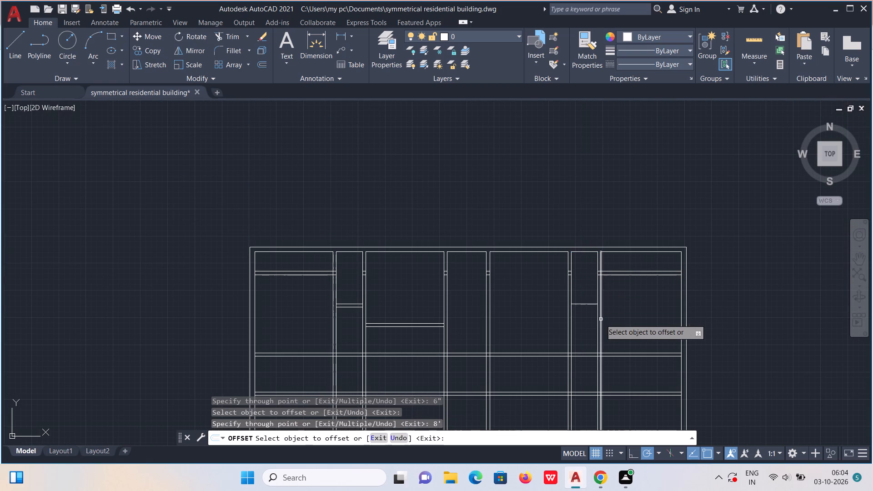
{"action": "left_click", "coordinate": [582, 305]}
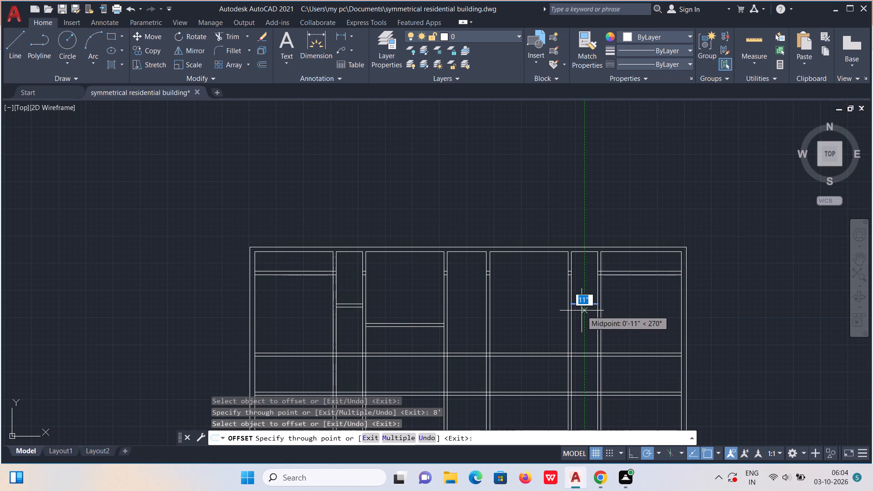
{"action": "type", "text": "6\""}
{"action": "key", "text": "Return"}
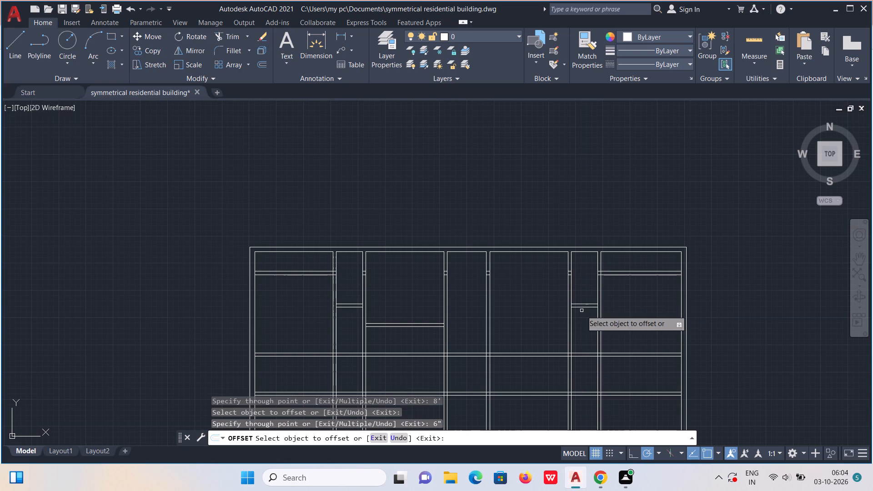
Offset the top wall's inner line between the fourth and fifth vertical partitions 11' down, and that new line 6" further.
{"action": "left_click", "coordinate": [528, 253]}
{"action": "type", "text": "11"}
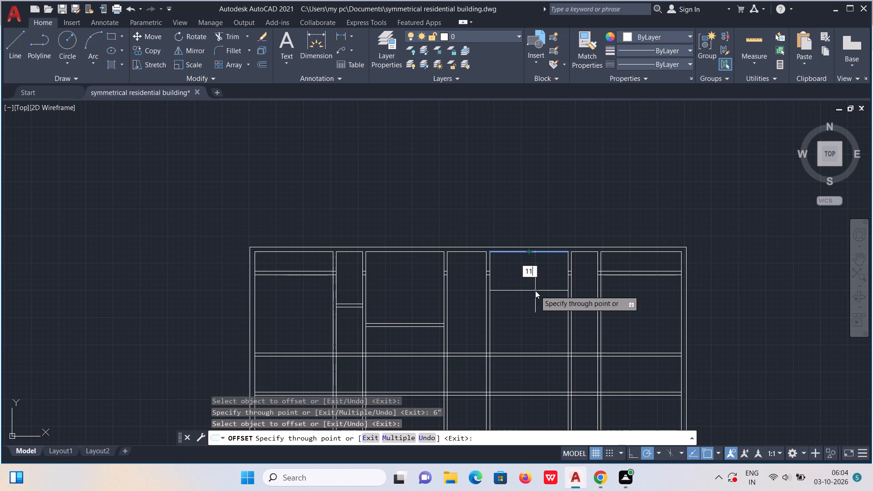
{"action": "key", "text": "apostrophe"}
{"action": "key", "text": "Return"}
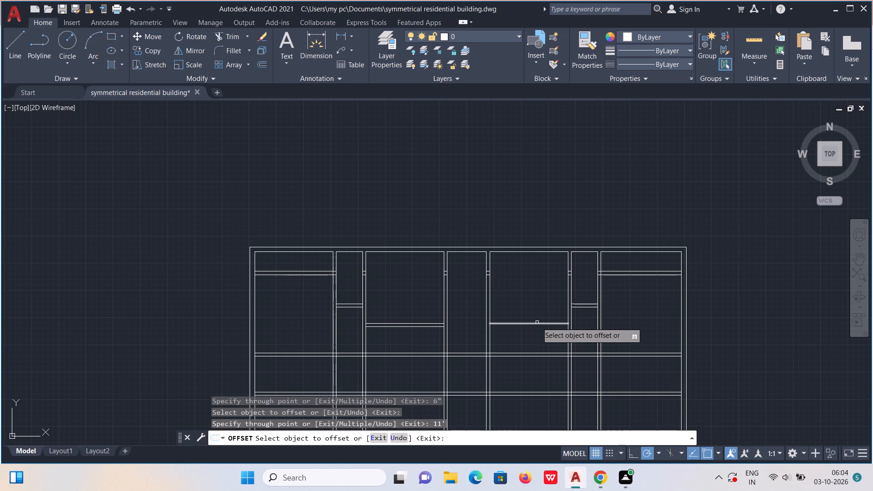
{"action": "left_click", "coordinate": [537, 322]}
{"action": "type", "text": "6\""}
{"action": "key", "text": "Return"}
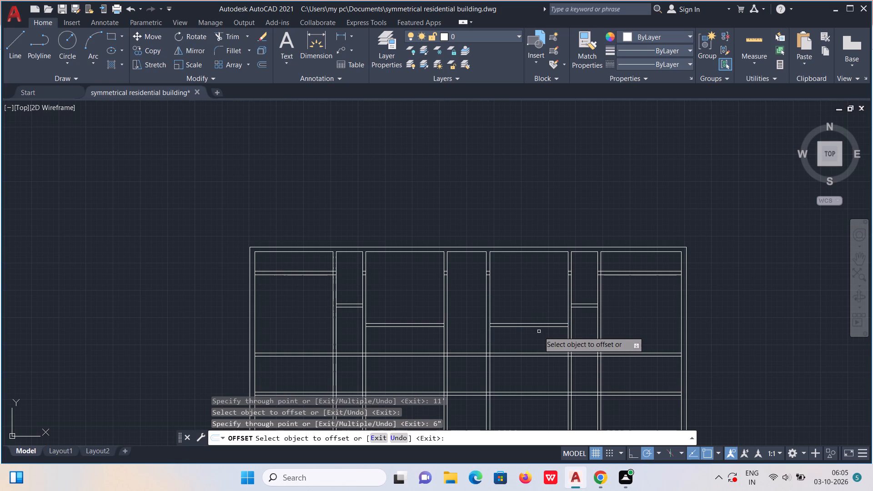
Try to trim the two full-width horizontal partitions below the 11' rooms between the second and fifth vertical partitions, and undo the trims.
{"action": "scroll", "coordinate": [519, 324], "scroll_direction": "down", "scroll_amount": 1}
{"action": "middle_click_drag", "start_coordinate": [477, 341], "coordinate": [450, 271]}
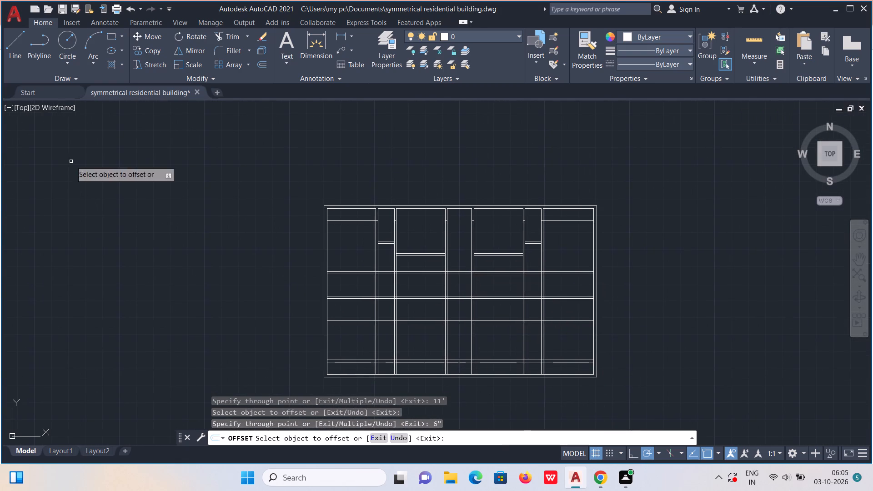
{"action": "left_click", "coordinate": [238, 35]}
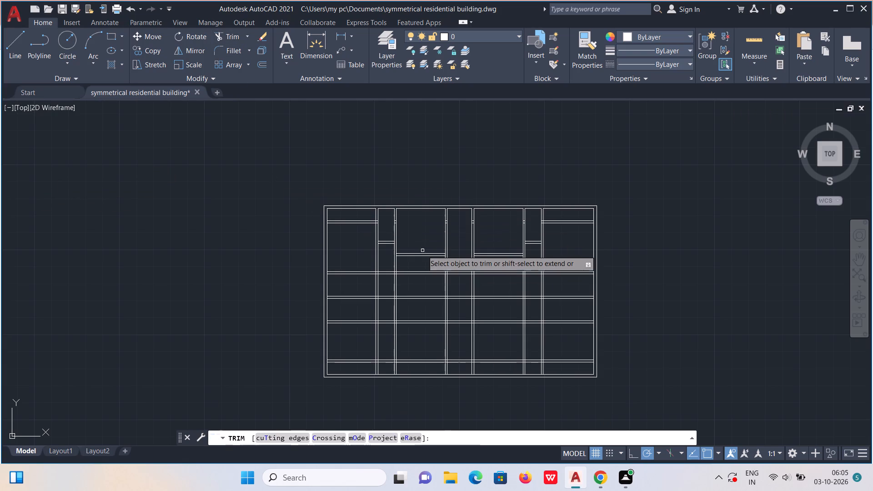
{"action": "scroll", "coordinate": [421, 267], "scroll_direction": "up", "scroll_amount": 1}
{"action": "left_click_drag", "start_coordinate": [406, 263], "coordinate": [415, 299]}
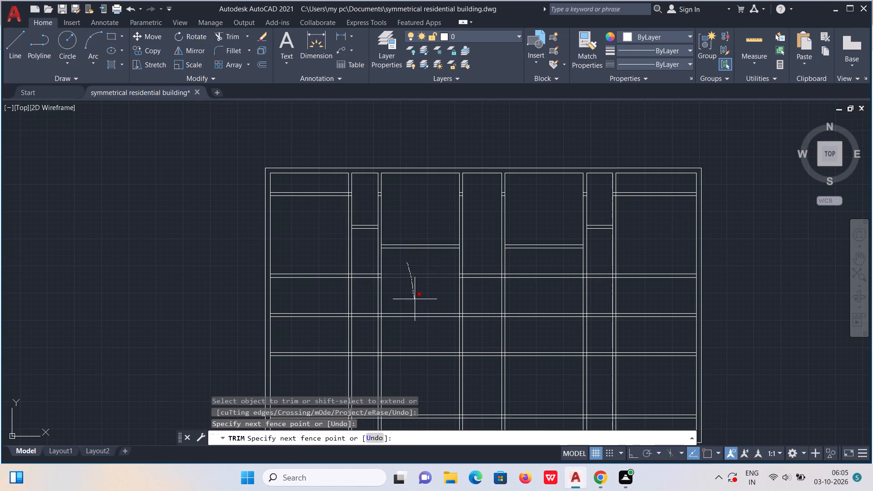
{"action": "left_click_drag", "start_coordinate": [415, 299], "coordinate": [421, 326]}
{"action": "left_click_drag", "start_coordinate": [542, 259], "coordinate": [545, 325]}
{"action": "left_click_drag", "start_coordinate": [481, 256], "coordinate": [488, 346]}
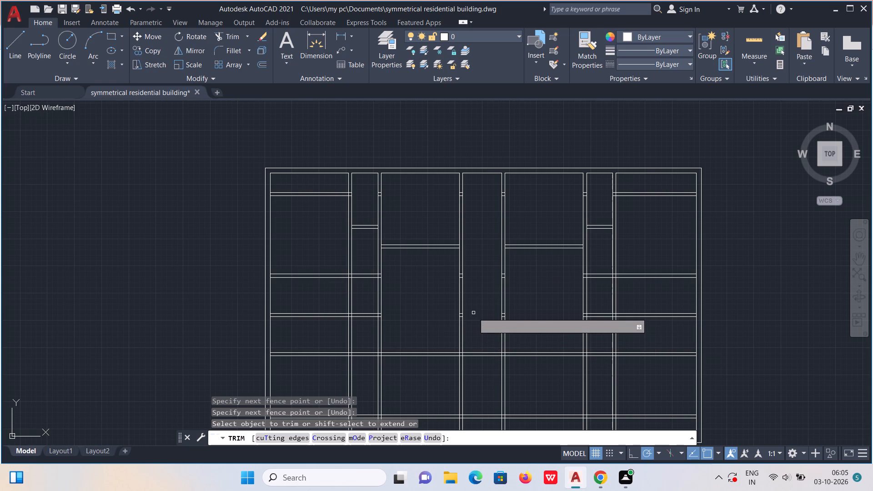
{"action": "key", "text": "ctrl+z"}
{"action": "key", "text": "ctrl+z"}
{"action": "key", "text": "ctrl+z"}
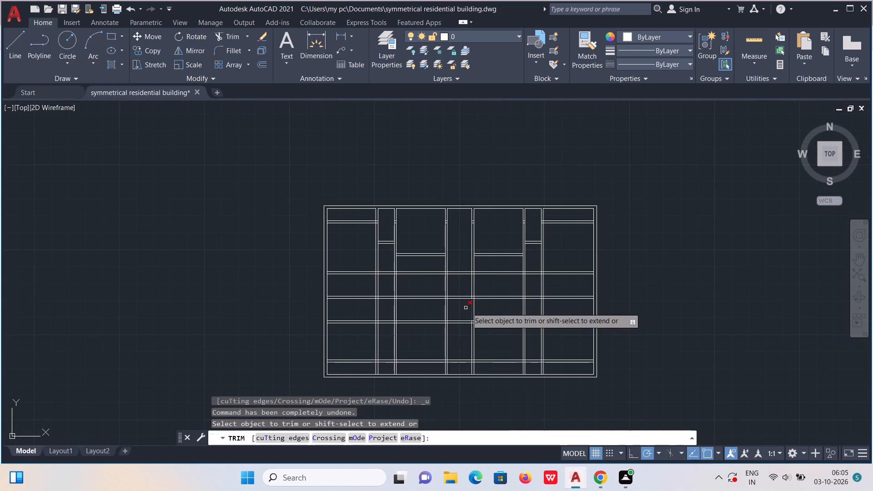
Trim the upper full-width horizontal partition out of the five bays between the first and sixth vertical partitions.
{"action": "scroll", "coordinate": [415, 272], "scroll_direction": "up", "scroll_amount": 2}
{"action": "left_click_drag", "start_coordinate": [411, 268], "coordinate": [420, 303]}
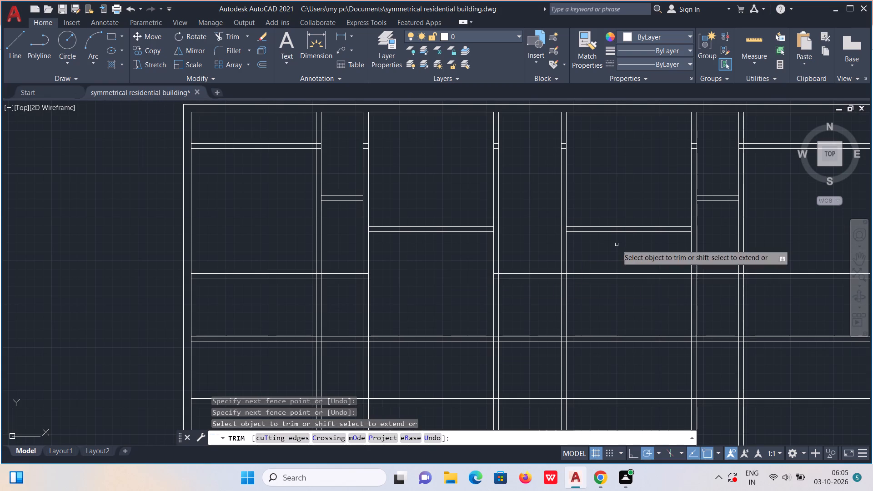
{"action": "left_click_drag", "start_coordinate": [617, 245], "coordinate": [625, 279]}
{"action": "left_click_drag", "start_coordinate": [536, 268], "coordinate": [534, 284]}
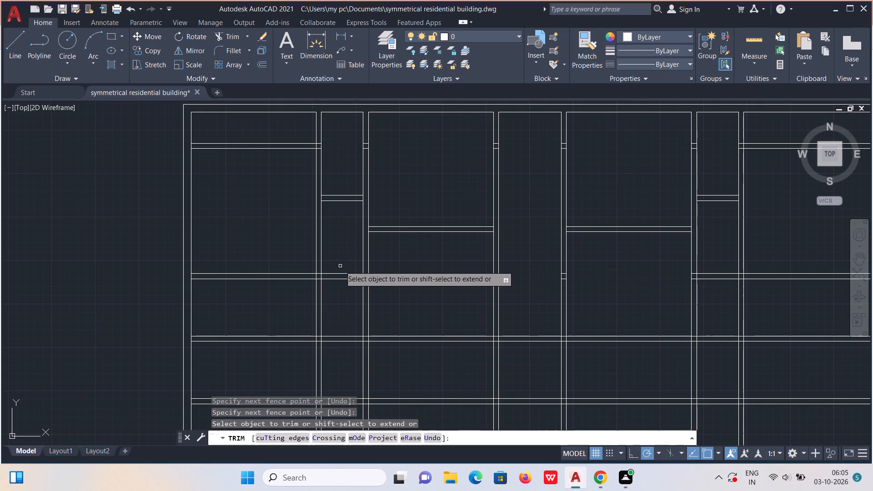
{"action": "left_click_drag", "start_coordinate": [340, 265], "coordinate": [343, 287]}
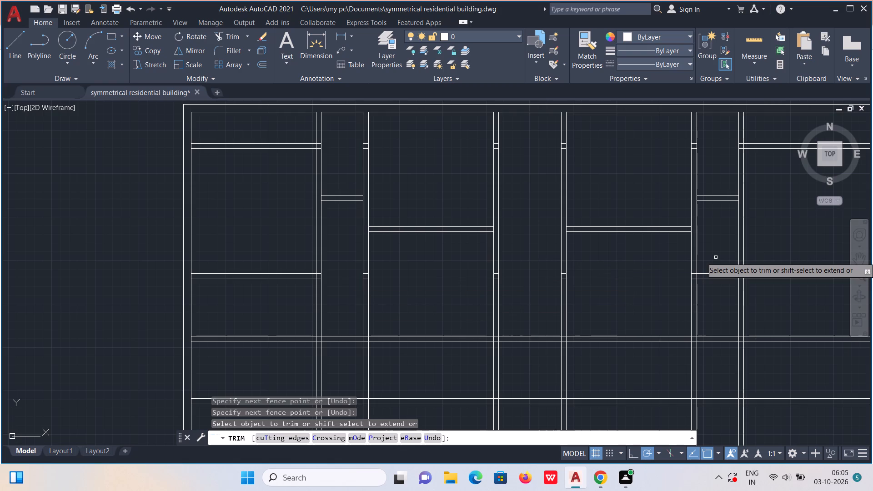
{"action": "left_click_drag", "start_coordinate": [716, 257], "coordinate": [723, 292]}
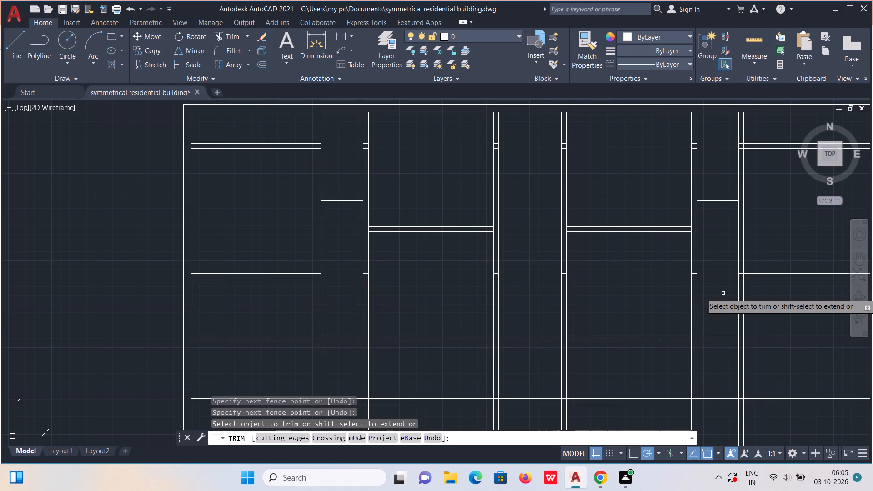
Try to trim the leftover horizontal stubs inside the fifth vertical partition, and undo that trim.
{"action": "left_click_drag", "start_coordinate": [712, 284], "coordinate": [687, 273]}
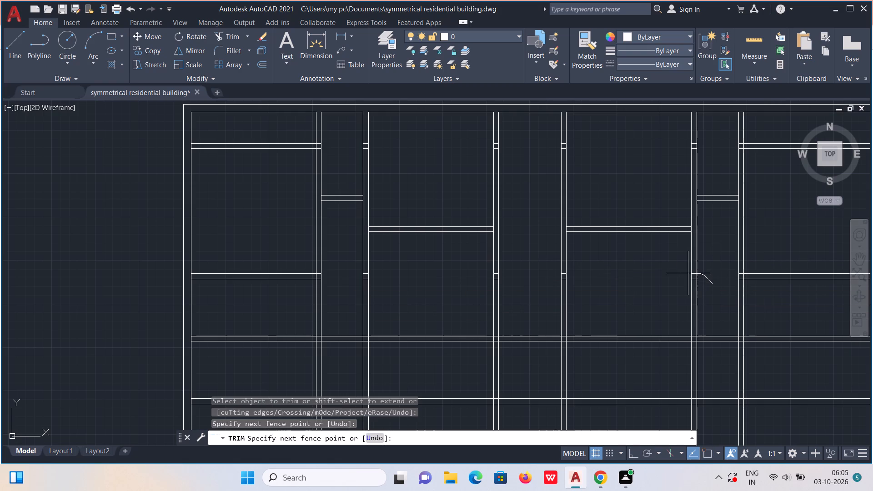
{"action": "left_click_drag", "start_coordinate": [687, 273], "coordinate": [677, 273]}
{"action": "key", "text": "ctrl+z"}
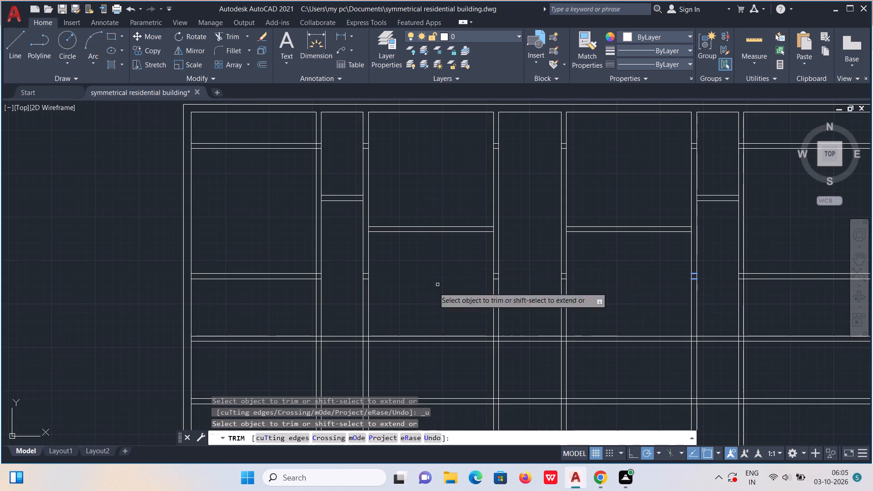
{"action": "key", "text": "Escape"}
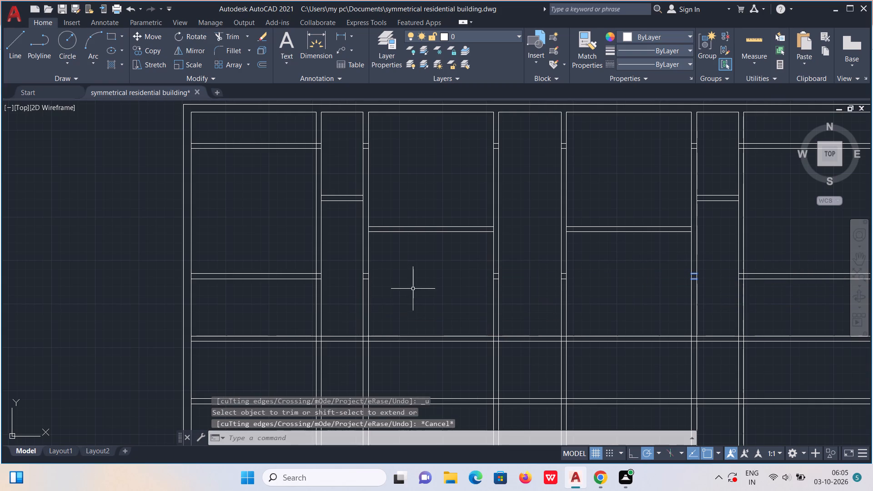
Draw a 6" line across the fifth vertical partition, continuing the lower line of the adjacent 11' room's bottom partition.
{"action": "key", "text": "l"}
{"action": "key", "text": "Return"}
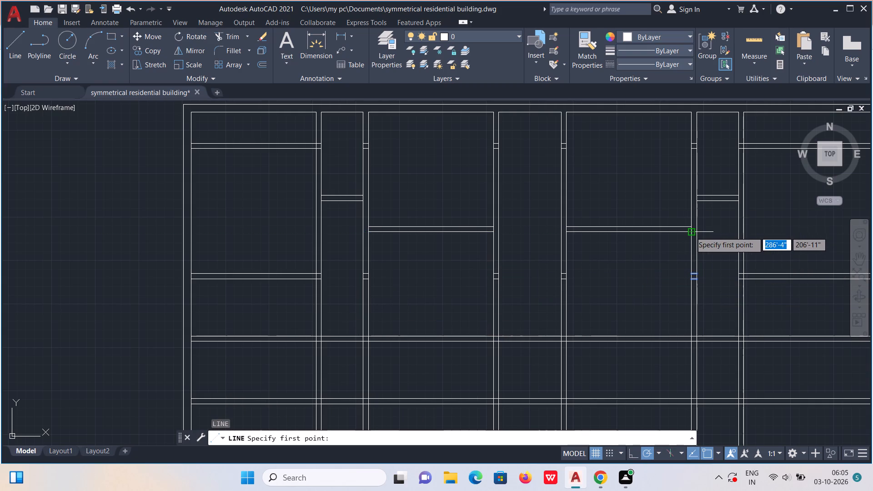
{"action": "left_click", "coordinate": [691, 232]}
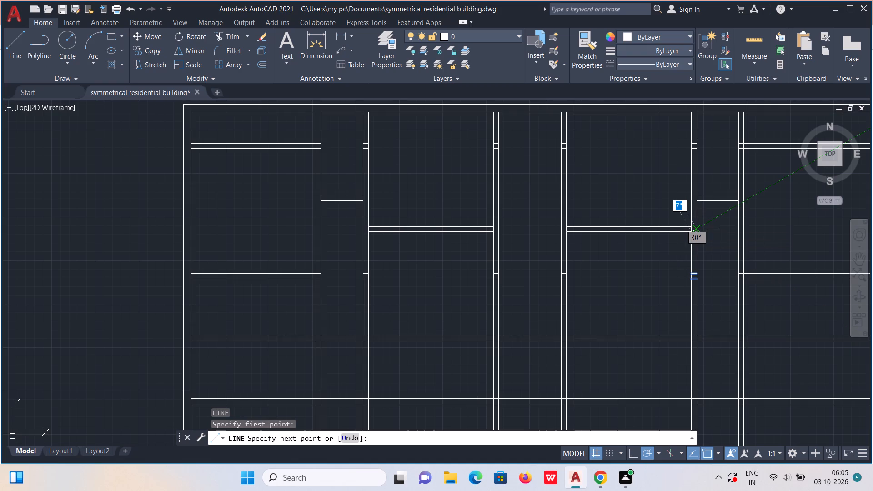
{"action": "scroll", "coordinate": [699, 230], "scroll_direction": "up", "scroll_amount": 3}
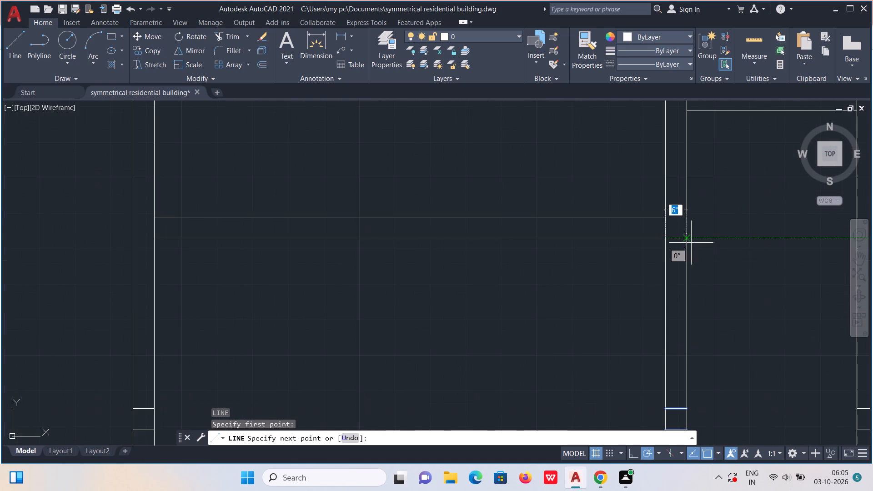
{"action": "left_click", "coordinate": [687, 243]}
{"action": "key", "text": "Escape"}
Draw a line across the second vertical partition, continuing the lower line of the adjacent 11' room's bottom partition.
{"action": "scroll", "coordinate": [686, 242], "scroll_direction": "down", "scroll_amount": 3}
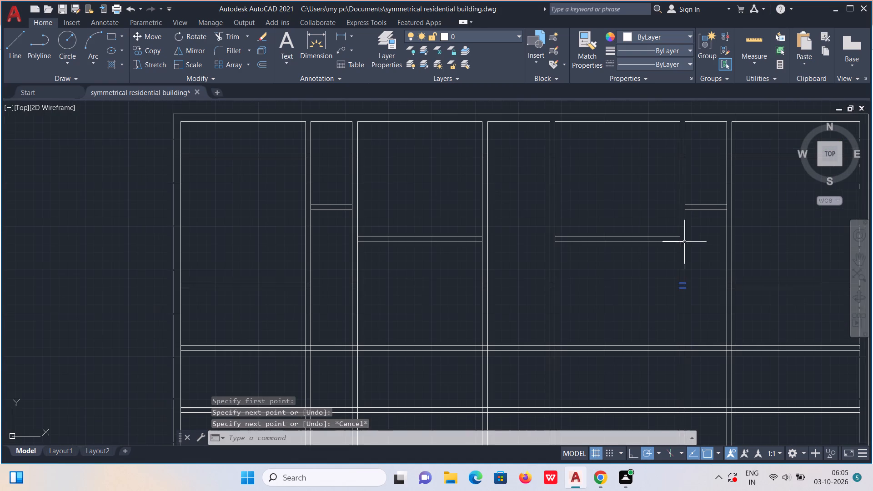
{"action": "key", "text": "l"}
{"action": "key", "text": "Return"}
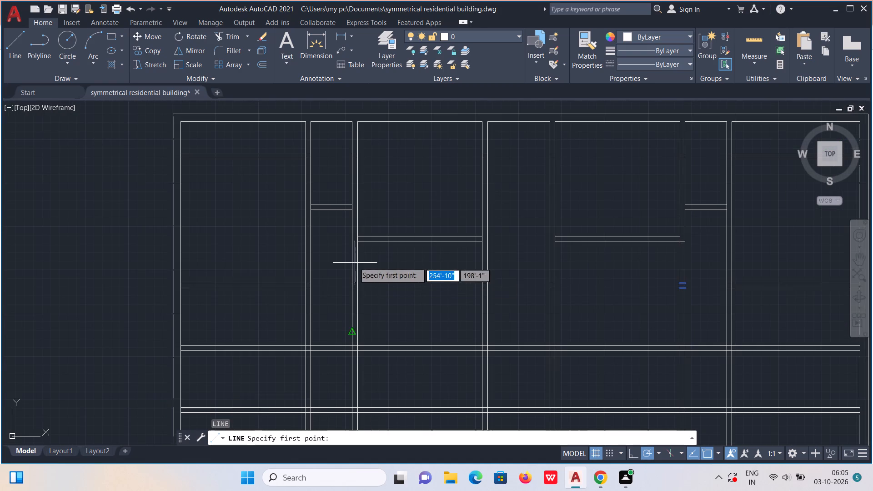
{"action": "scroll", "coordinate": [354, 250], "scroll_direction": "up", "scroll_amount": 3}
{"action": "left_click", "coordinate": [366, 218]}
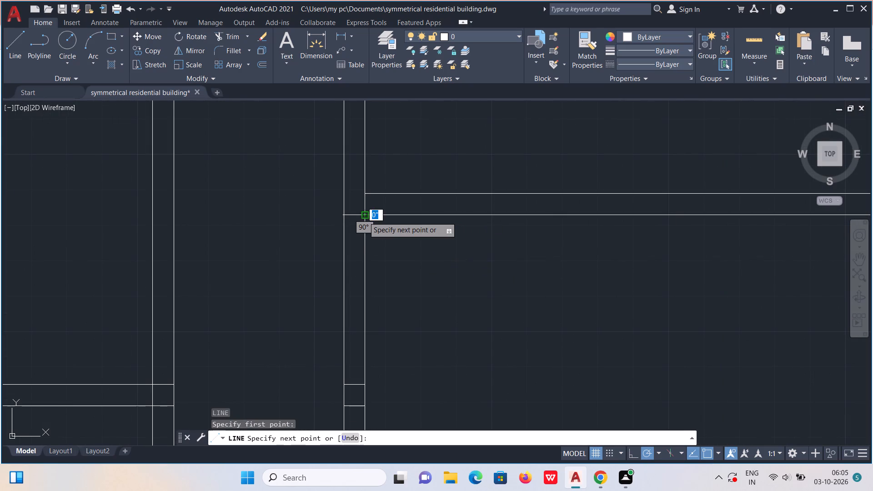
{"action": "left_click", "coordinate": [344, 216]}
{"action": "key", "text": "Escape"}
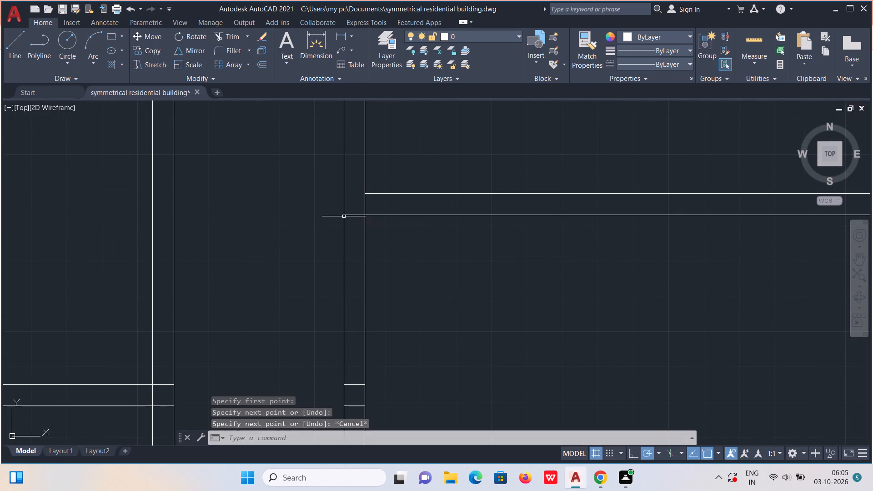
Trim the second vertical partition, including its leftover stub, between the 11' room's bottom partition and the next full-width horizontal partition below.
{"action": "scroll", "coordinate": [346, 217], "scroll_direction": "down", "scroll_amount": 2}
{"action": "left_click", "coordinate": [228, 35]}
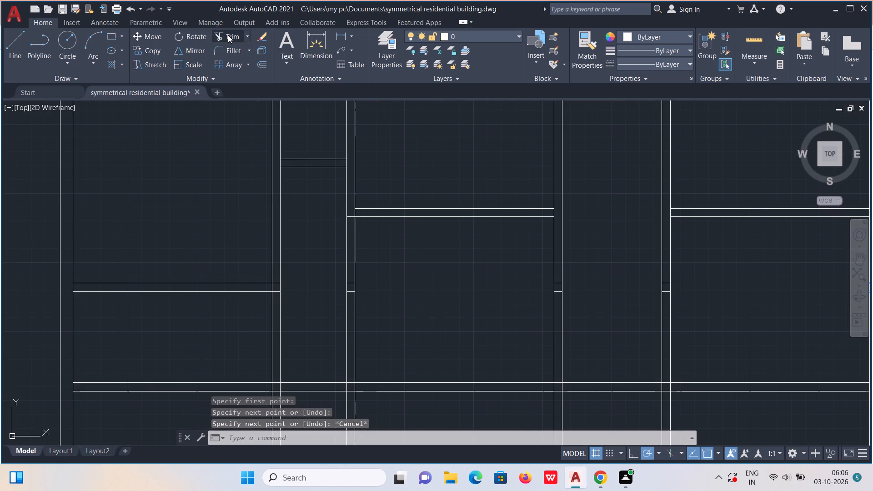
{"action": "left_click_drag", "start_coordinate": [339, 261], "coordinate": [375, 266]}
{"action": "left_click_drag", "start_coordinate": [393, 319], "coordinate": [389, 323]}
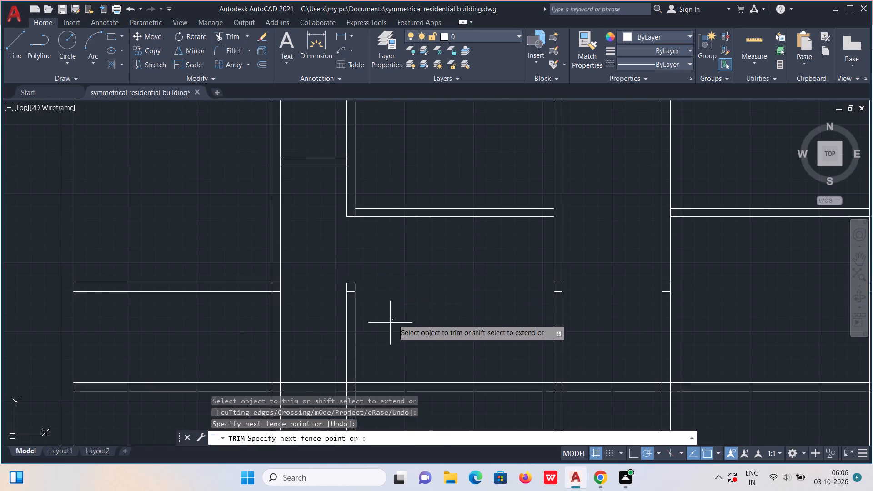
{"action": "left_click_drag", "start_coordinate": [389, 323], "coordinate": [342, 343]}
{"action": "scroll", "coordinate": [353, 300], "scroll_direction": "up", "scroll_amount": 1}
{"action": "left_click_drag", "start_coordinate": [345, 265], "coordinate": [333, 287]}
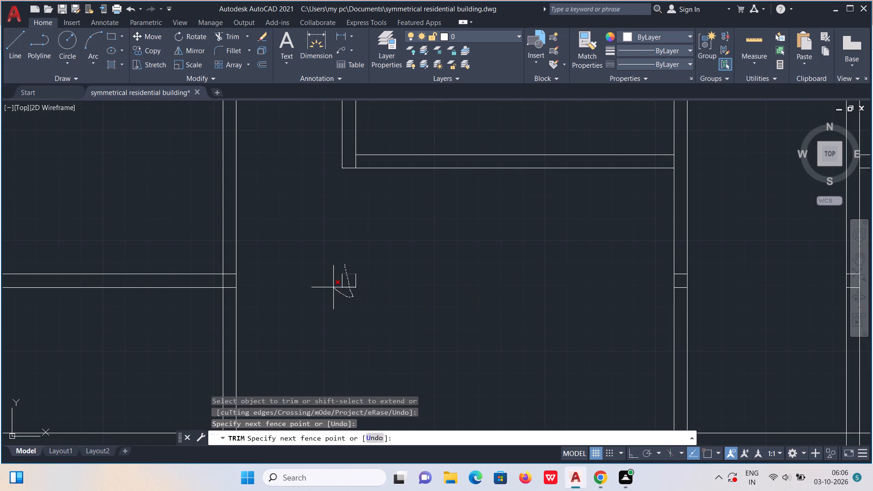
{"action": "left_click_drag", "start_coordinate": [333, 287], "coordinate": [371, 283]}
Trim the fifth vertical partition, including its leftover stub, between the mirrored 11' room's bottom partition and the full-width horizontal partition below.
{"action": "scroll", "coordinate": [373, 278], "scroll_direction": "down", "scroll_amount": 3}
{"action": "scroll", "coordinate": [565, 275], "scroll_direction": "up", "scroll_amount": 2}
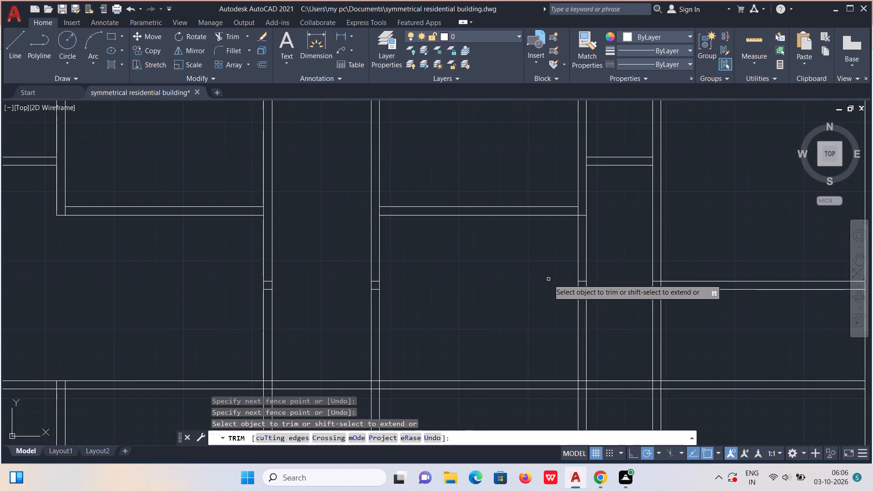
{"action": "left_click_drag", "start_coordinate": [555, 263], "coordinate": [560, 325]}
{"action": "scroll", "coordinate": [568, 307], "scroll_direction": "up", "scroll_amount": 3}
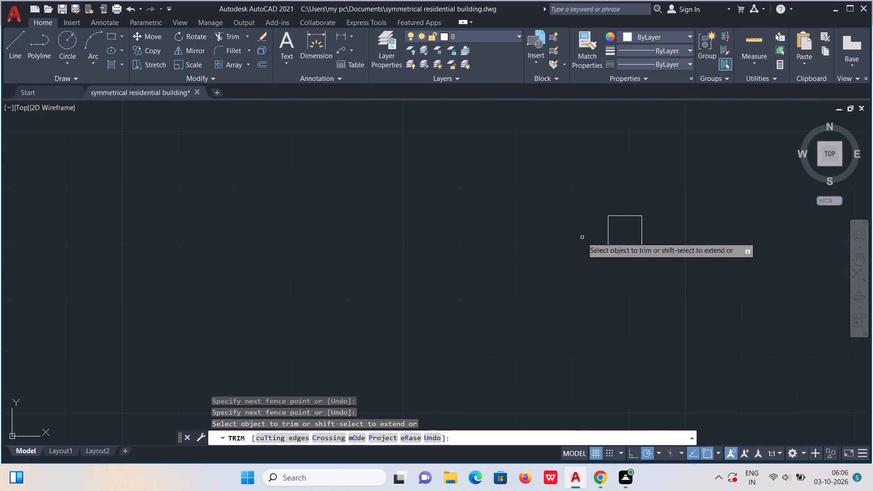
{"action": "left_click_drag", "start_coordinate": [614, 205], "coordinate": [666, 238]}
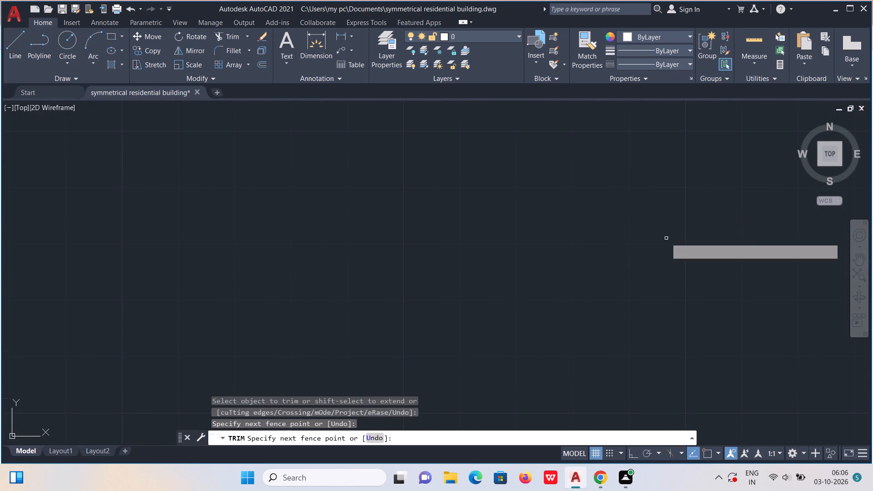
{"action": "scroll", "coordinate": [666, 238], "scroll_direction": "down", "scroll_amount": 2}
{"action": "key", "text": "Escape"}
{"action": "scroll", "coordinate": [516, 278], "scroll_direction": "down", "scroll_amount": 4}
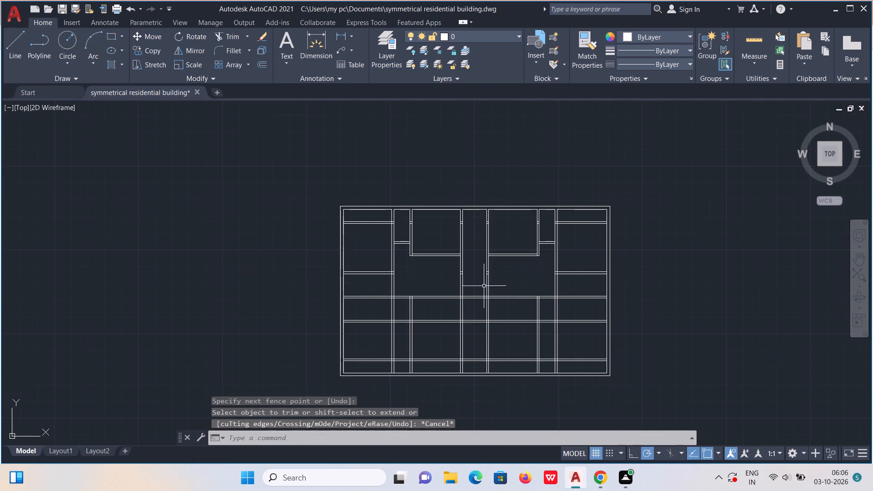
Check the plan's room dimensions with the Measure tool.
{"action": "middle_click_drag", "start_coordinate": [429, 284], "coordinate": [449, 277]}
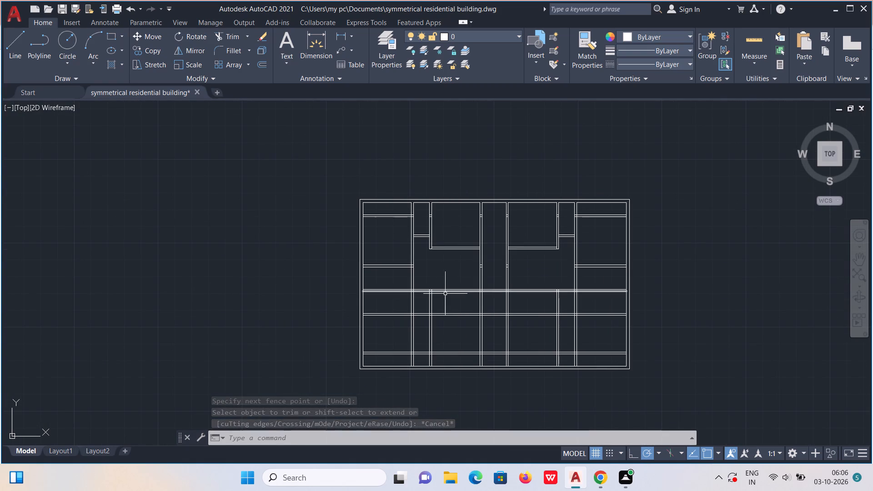
{"action": "left_click", "coordinate": [757, 42]}
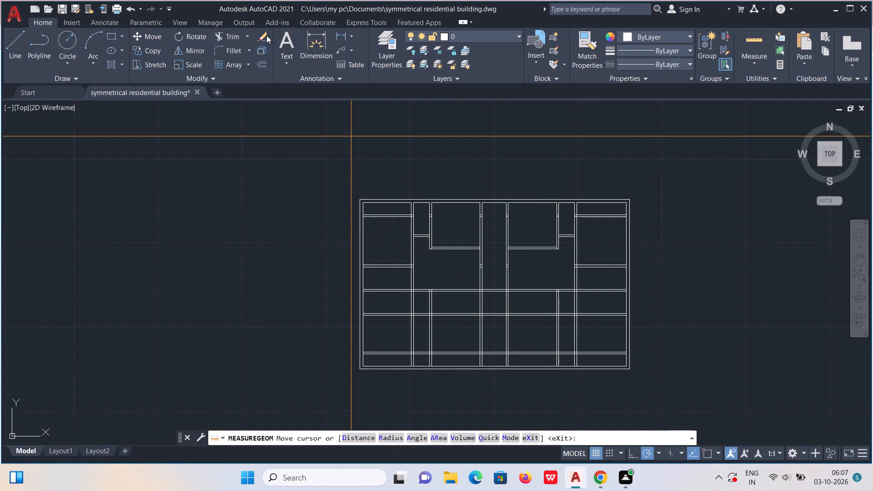
Trim the second vertical partition between the upper and middle of the three remaining full-width horizontal partitions.
{"action": "left_click", "coordinate": [224, 37]}
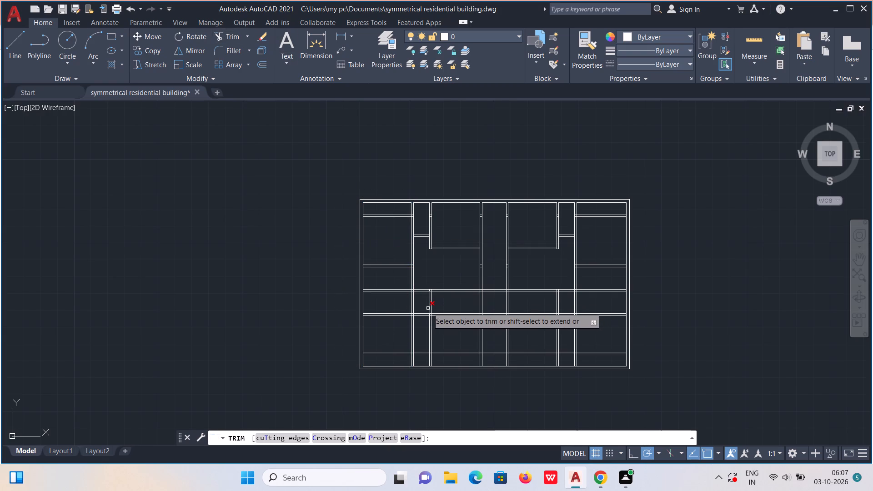
{"action": "left_click_drag", "start_coordinate": [423, 299], "coordinate": [444, 304]}
{"action": "left_click_drag", "start_coordinate": [444, 304], "coordinate": [444, 305]}
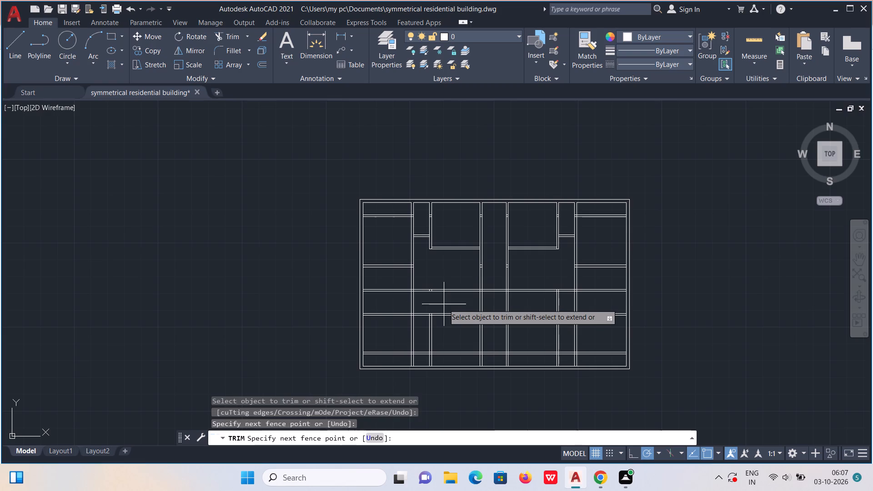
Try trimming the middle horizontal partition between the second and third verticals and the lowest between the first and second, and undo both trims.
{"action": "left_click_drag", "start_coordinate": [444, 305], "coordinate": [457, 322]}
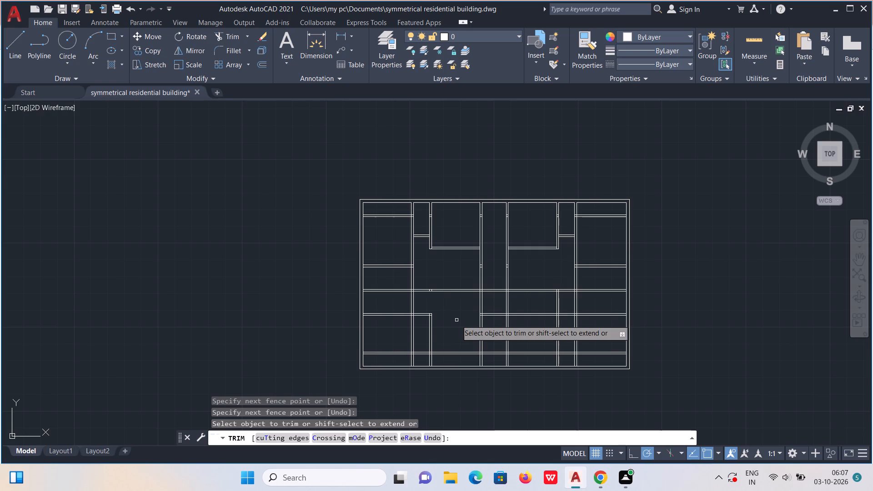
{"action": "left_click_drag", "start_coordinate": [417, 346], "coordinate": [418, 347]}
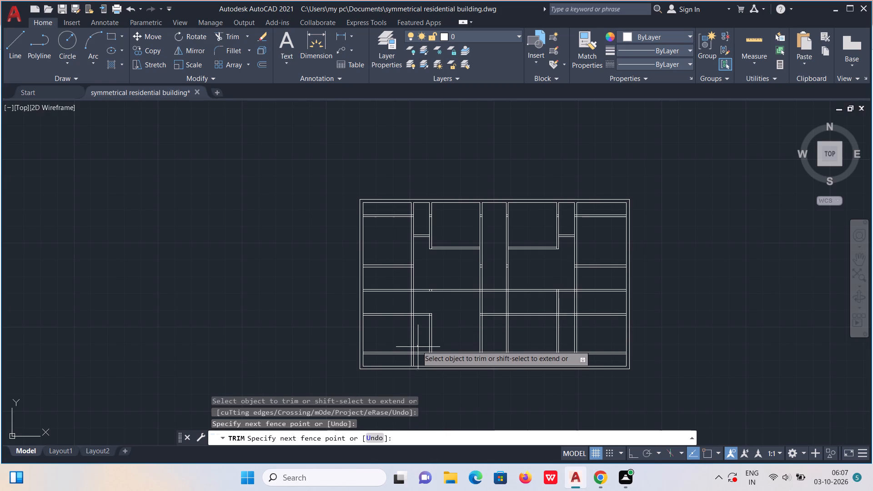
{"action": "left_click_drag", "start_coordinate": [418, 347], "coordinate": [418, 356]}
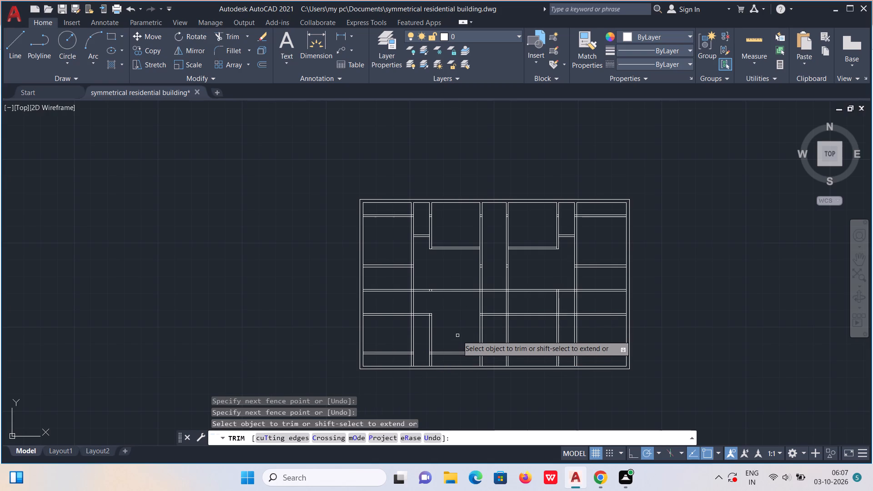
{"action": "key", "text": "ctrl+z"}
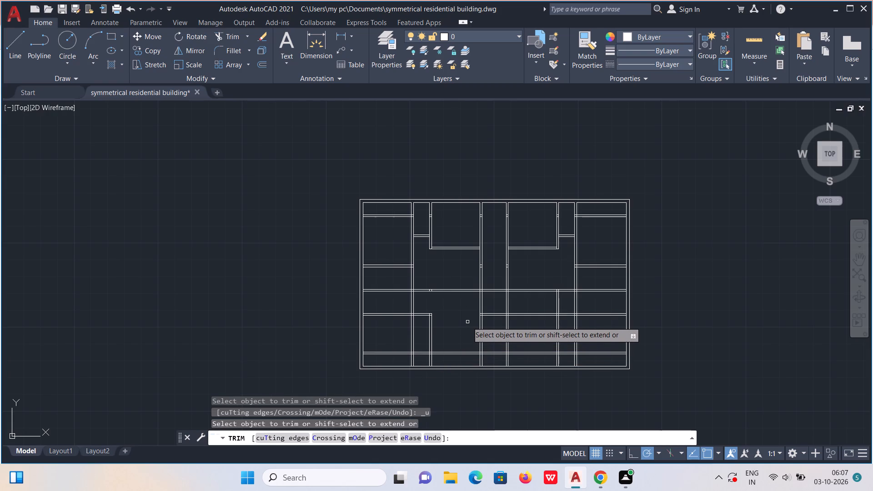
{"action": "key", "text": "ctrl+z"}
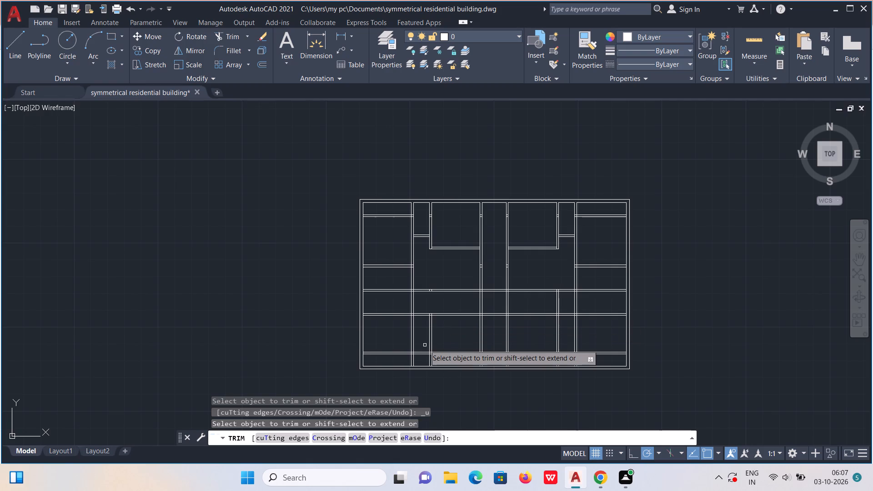
Trim the lowest horizontal partition out of both narrow bays, and the upper of the three full-width horizontals out of the central corridor.
{"action": "left_click_drag", "start_coordinate": [425, 345], "coordinate": [421, 358]}
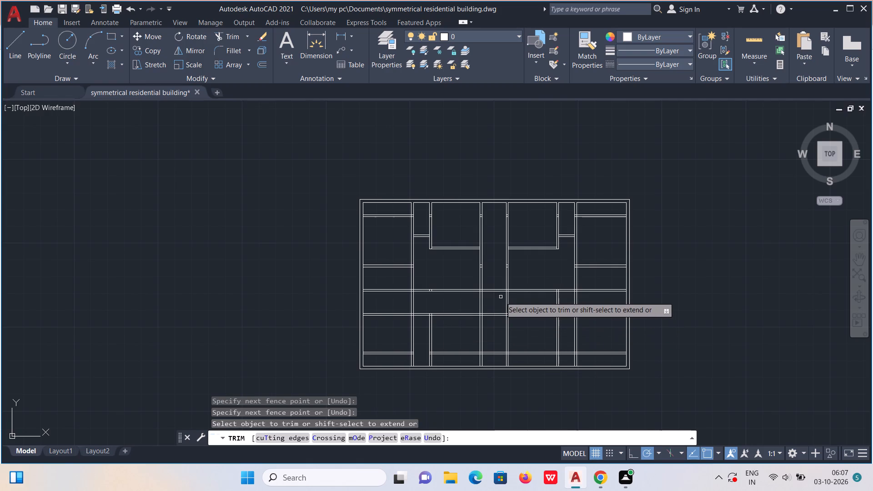
{"action": "left_click_drag", "start_coordinate": [491, 279], "coordinate": [493, 299]}
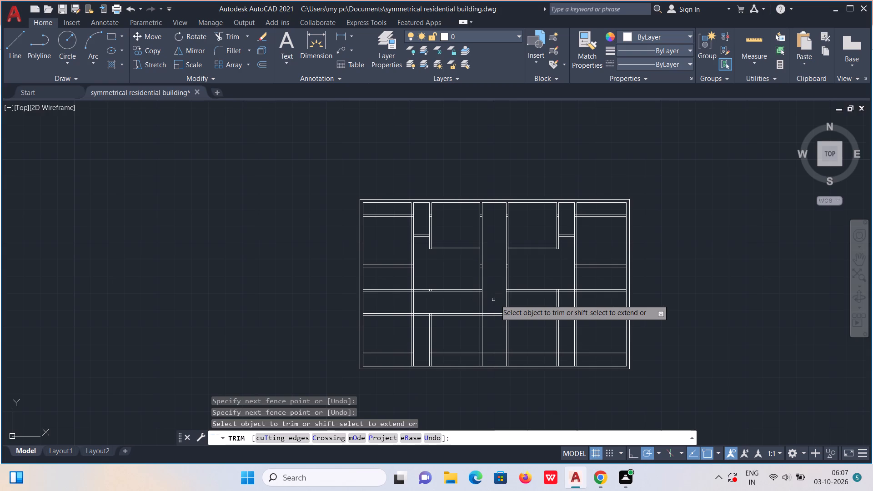
{"action": "left_click_drag", "start_coordinate": [569, 346], "coordinate": [569, 347]}
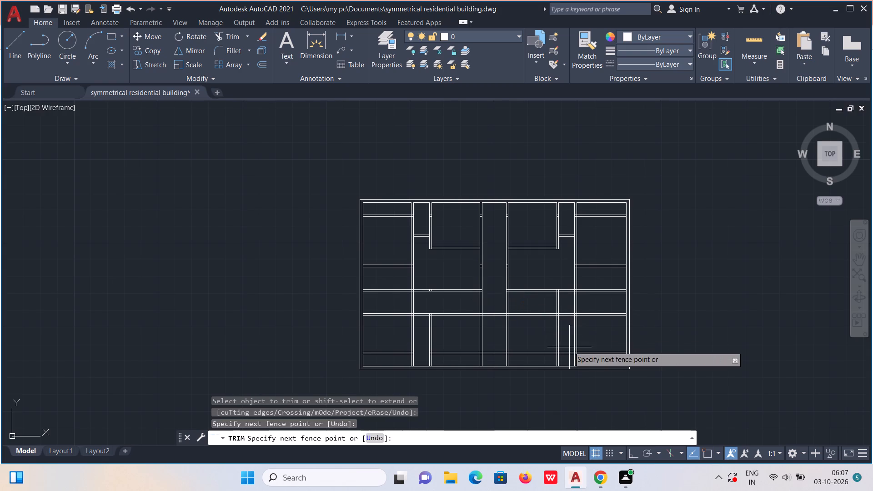
{"action": "left_click_drag", "start_coordinate": [569, 347], "coordinate": [566, 363]}
Trim the fifth vertical partition between the upper and middle of the three lower horizontal partitions.
{"action": "left_click_drag", "start_coordinate": [544, 306], "coordinate": [544, 306]}
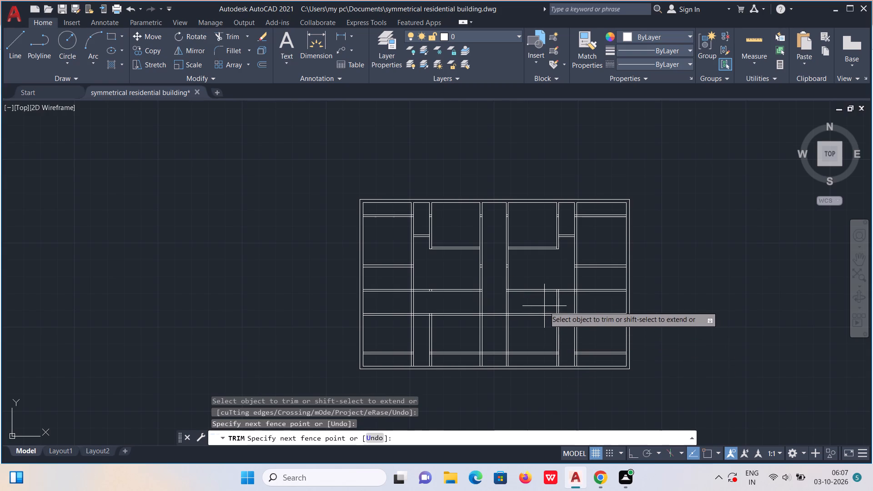
{"action": "left_click_drag", "start_coordinate": [544, 306], "coordinate": [566, 306]}
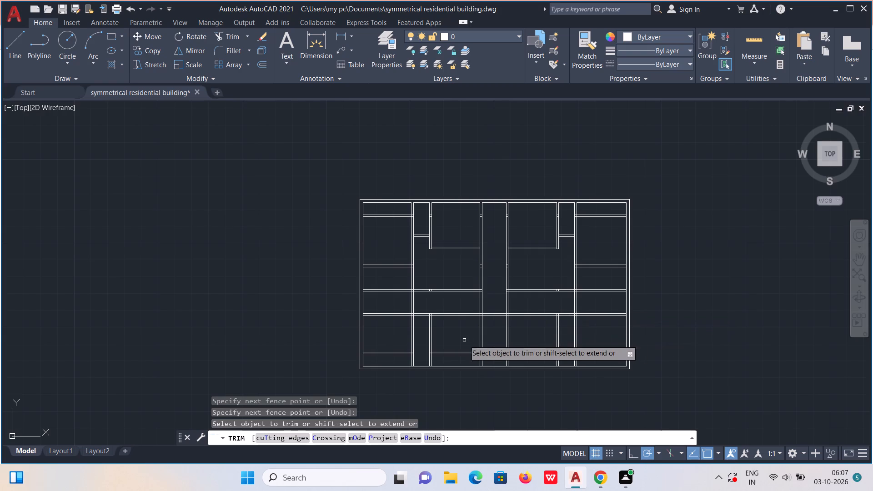
Trim the middle and lowest horizontal partitions out of the three bays between the second and fifth vertical partitions.
{"action": "middle_click_drag", "start_coordinate": [444, 333], "coordinate": [460, 291]}
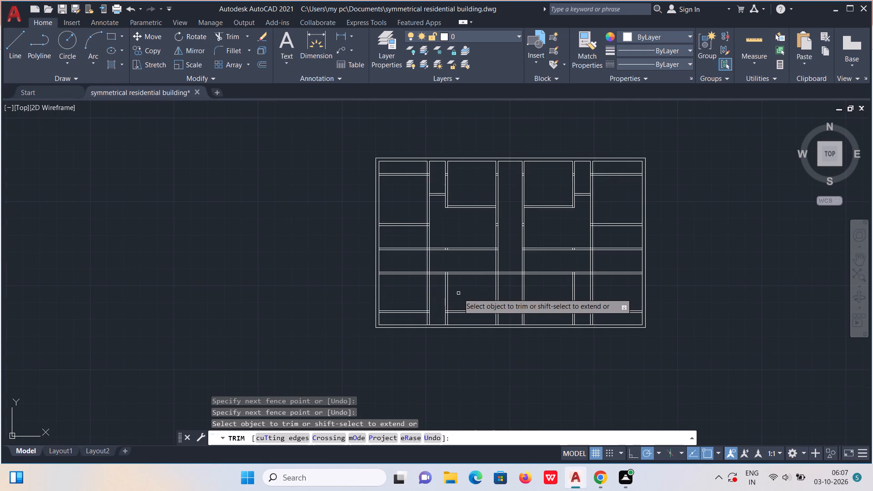
{"action": "left_click_drag", "start_coordinate": [462, 266], "coordinate": [468, 281]}
{"action": "left_click_drag", "start_coordinate": [556, 266], "coordinate": [557, 280]}
{"action": "left_click_drag", "start_coordinate": [477, 306], "coordinate": [477, 316]}
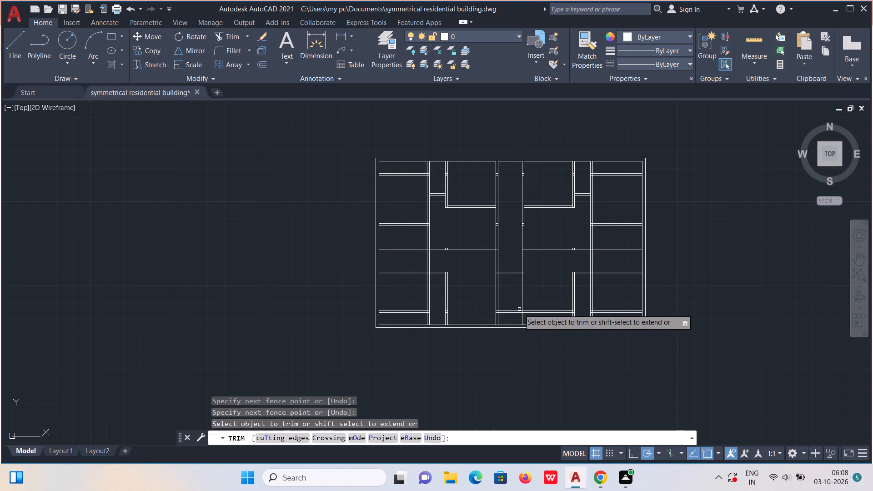
{"action": "left_click_drag", "start_coordinate": [547, 303], "coordinate": [550, 319]}
{"action": "left_click_drag", "start_coordinate": [510, 262], "coordinate": [511, 272]}
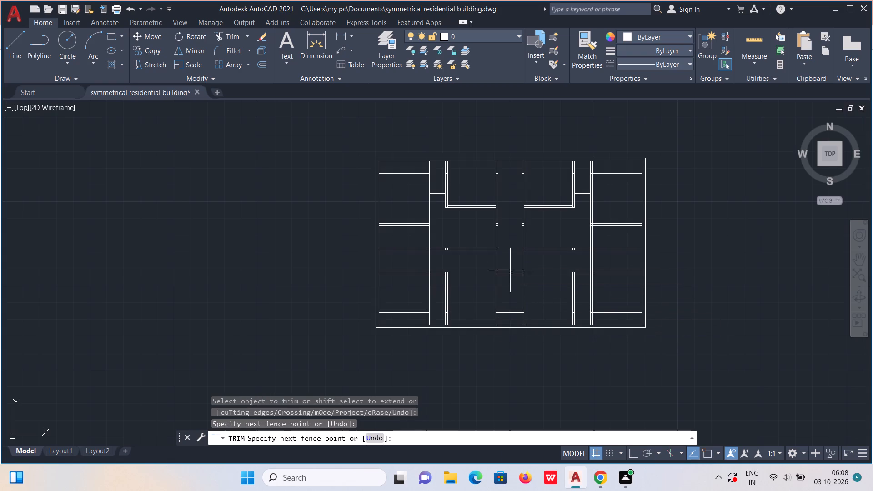
{"action": "left_click_drag", "start_coordinate": [511, 272], "coordinate": [512, 318]}
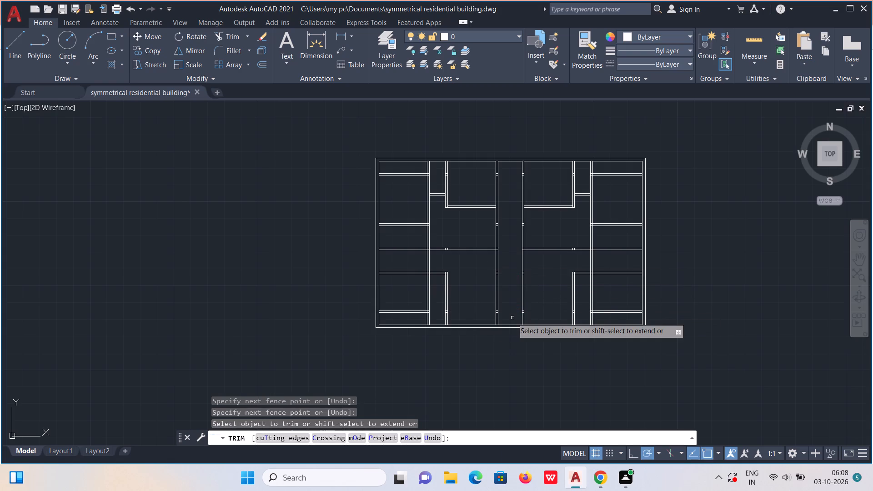
Trim the bottom outer wall's inner line across the bases of the second, third, fifth and sixth vertical partitions.
{"action": "scroll", "coordinate": [488, 331], "scroll_direction": "up", "scroll_amount": 2}
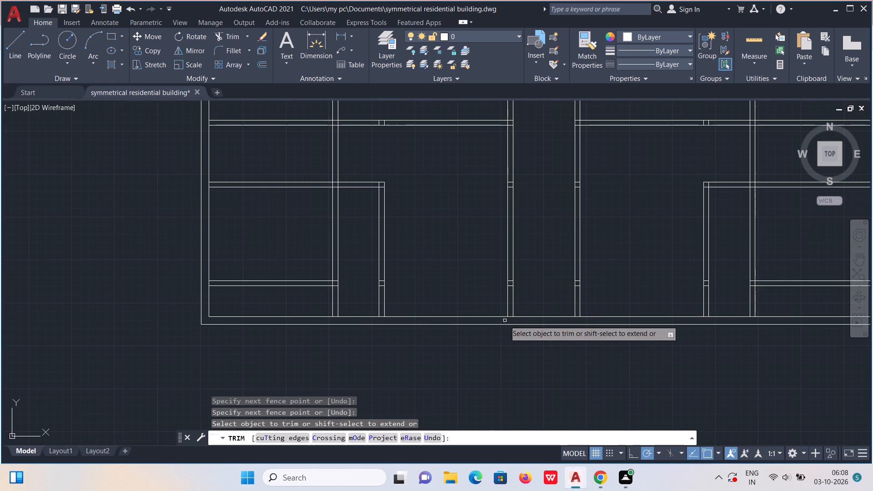
{"action": "scroll", "coordinate": [506, 321], "scroll_direction": "up", "scroll_amount": 2}
{"action": "left_click", "coordinate": [520, 312]}
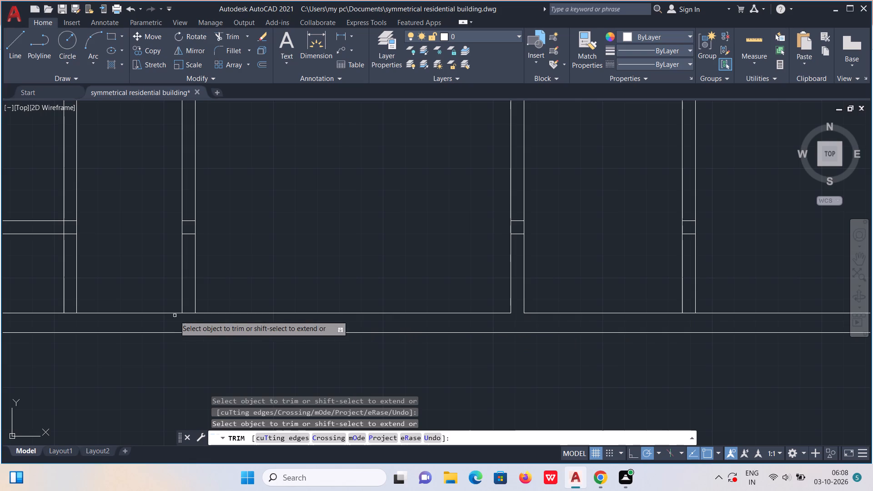
{"action": "left_click", "coordinate": [189, 314]}
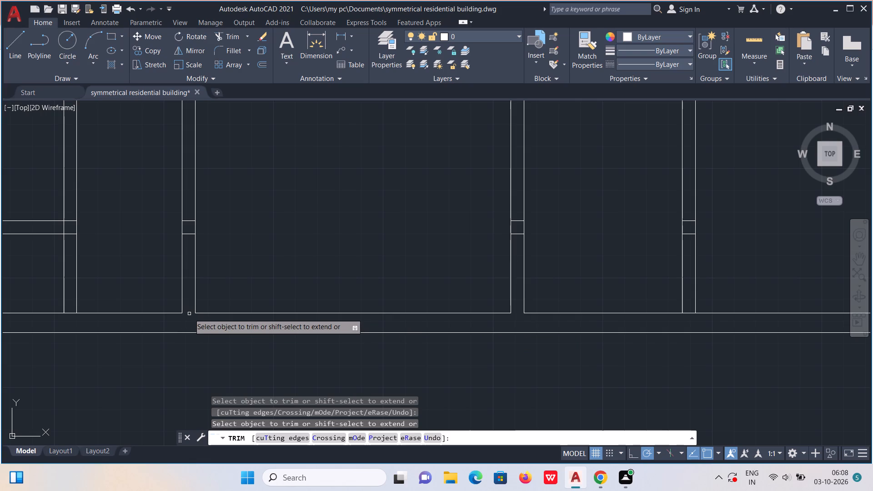
{"action": "scroll", "coordinate": [554, 318], "scroll_direction": "down", "scroll_amount": 2}
{"action": "scroll", "coordinate": [793, 330], "scroll_direction": "up", "scroll_amount": 2}
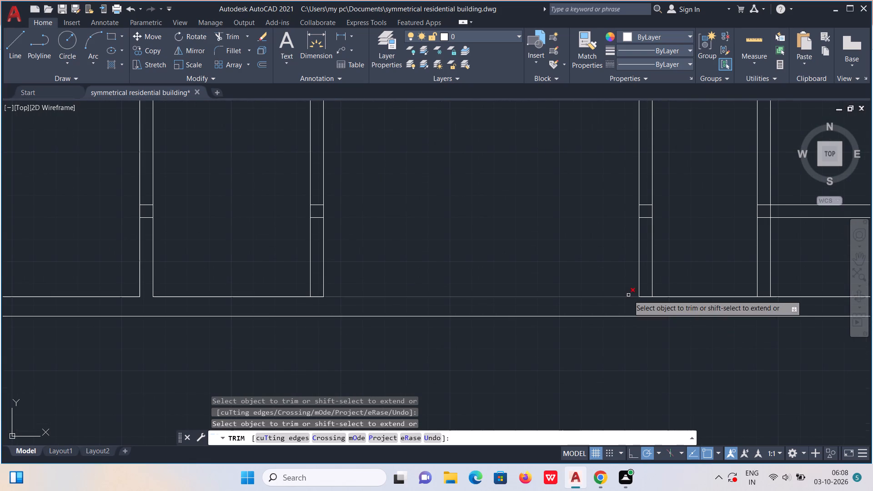
{"action": "left_click", "coordinate": [643, 297]}
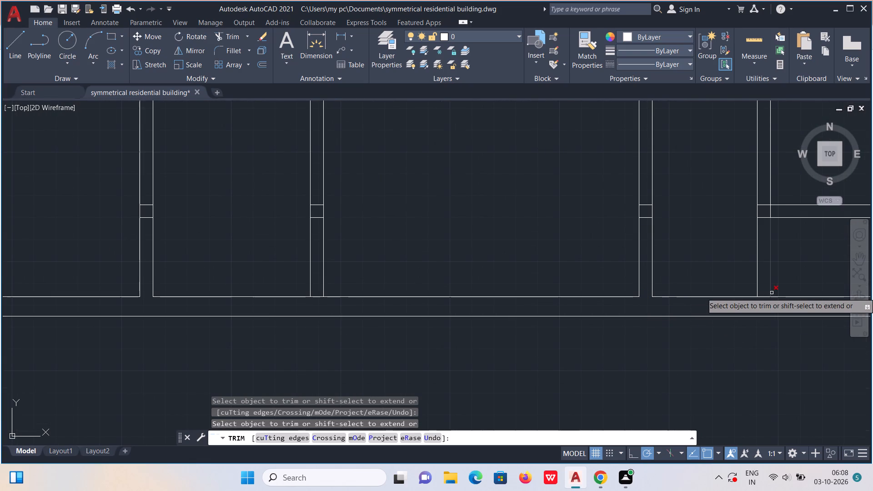
{"action": "left_click", "coordinate": [766, 296]}
{"action": "scroll", "coordinate": [765, 297], "scroll_direction": "down", "scroll_amount": 2}
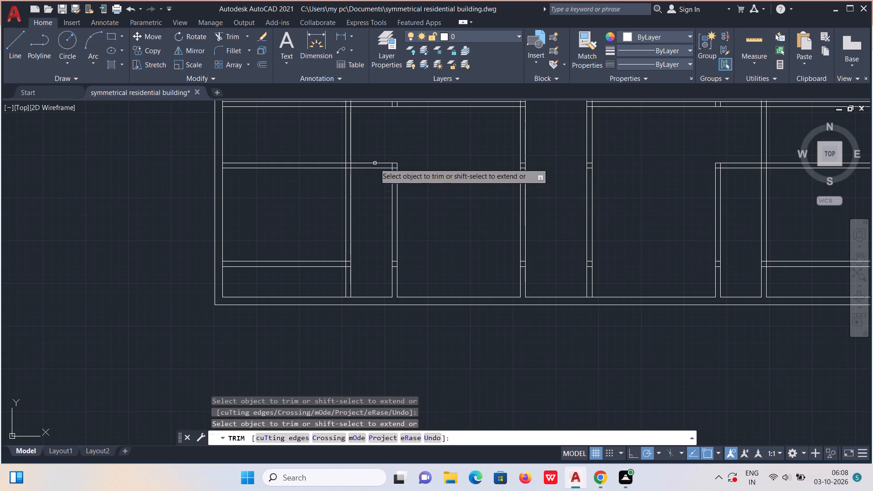
Trim the second-lowest horizontal partition out of the two narrow bays between the first and second and the fifth and sixth vertical partitions.
{"action": "left_click_drag", "start_coordinate": [375, 150], "coordinate": [377, 180]}
{"action": "left_click_drag", "start_coordinate": [750, 148], "coordinate": [753, 184]}
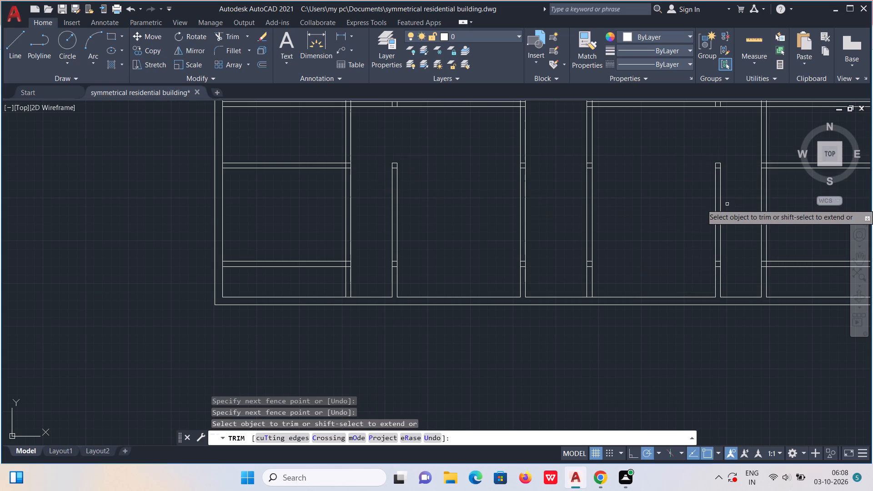
{"action": "scroll", "coordinate": [644, 209], "scroll_direction": "down", "scroll_amount": 1}
{"action": "key", "text": "Escape"}
{"action": "scroll", "coordinate": [647, 209], "scroll_direction": "down", "scroll_amount": 1}
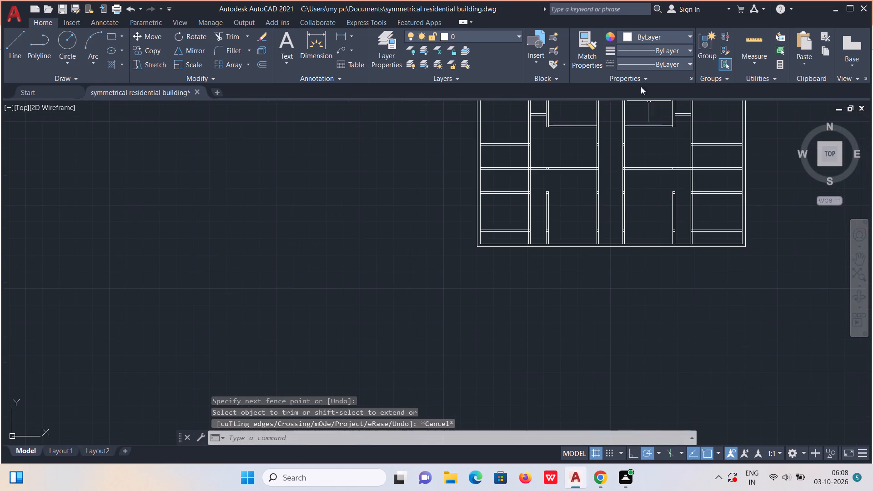
Trim the bottom outer wall's inner line across the base of the first vertical partition.
{"action": "left_click", "coordinate": [257, 65]}
{"action": "left_click", "coordinate": [390, 435]}
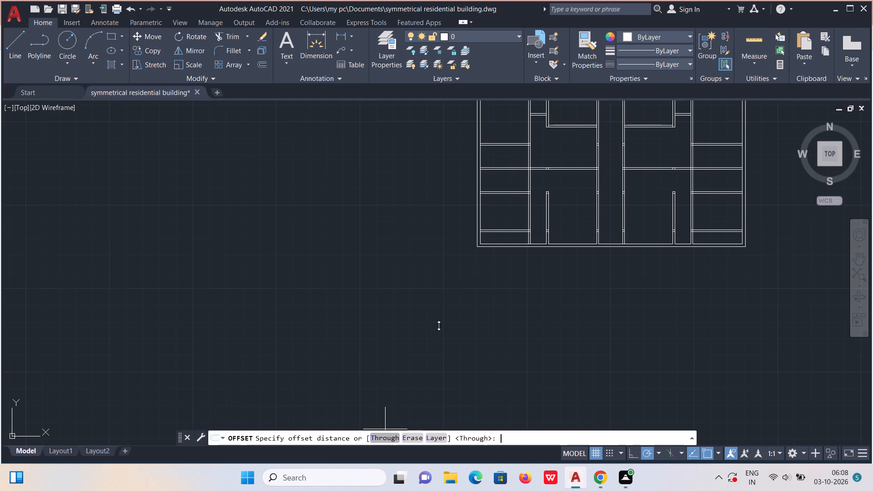
{"action": "scroll", "coordinate": [560, 235], "scroll_direction": "up", "scroll_amount": 2}
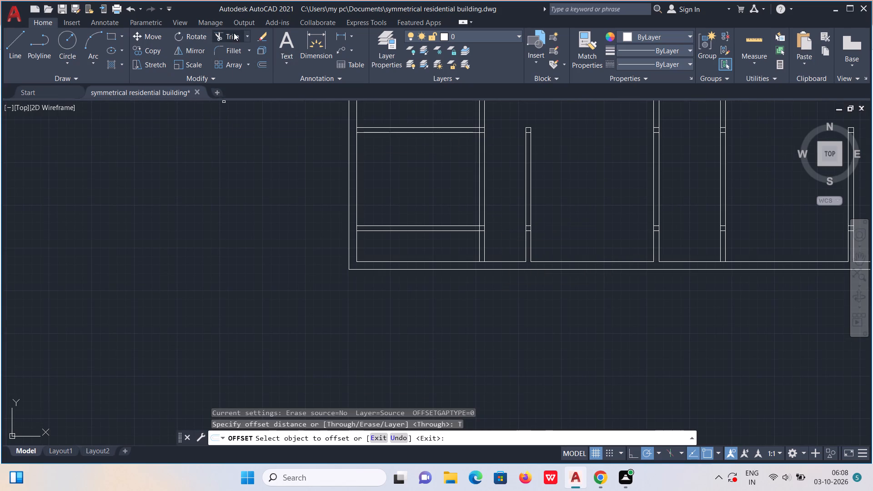
{"action": "left_click", "coordinate": [231, 35]}
{"action": "scroll", "coordinate": [449, 243], "scroll_direction": "up", "scroll_amount": 2}
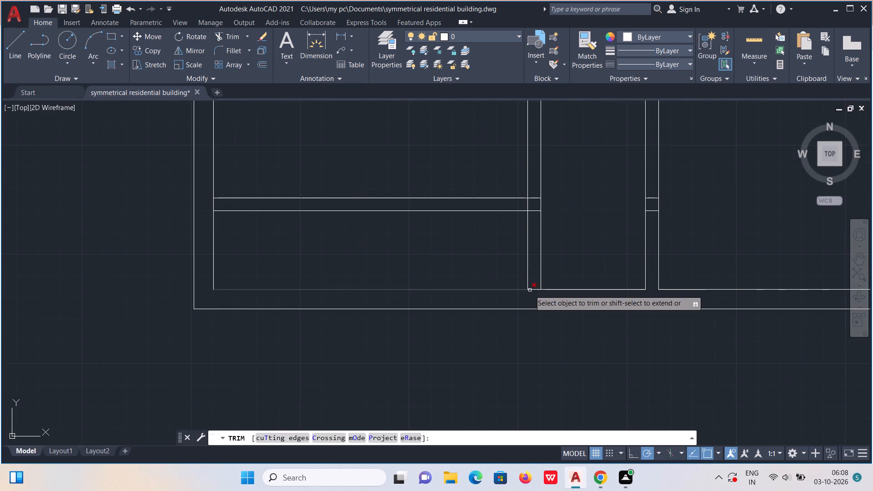
{"action": "left_click", "coordinate": [532, 291]}
Offset the bottom wall's inner line up 8' between the first and second vertical partitions, and offset that line 6" to form a partition.
{"action": "scroll", "coordinate": [530, 277], "scroll_direction": "down", "scroll_amount": 4}
{"action": "scroll", "coordinate": [677, 279], "scroll_direction": "up", "scroll_amount": 3}
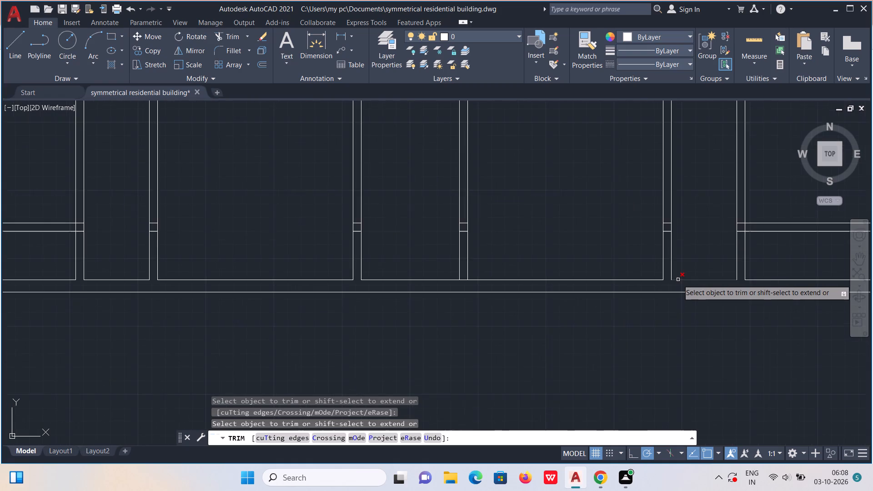
{"action": "scroll", "coordinate": [678, 280], "scroll_direction": "up", "scroll_amount": 1}
{"action": "scroll", "coordinate": [678, 280], "scroll_direction": "down", "scroll_amount": 2}
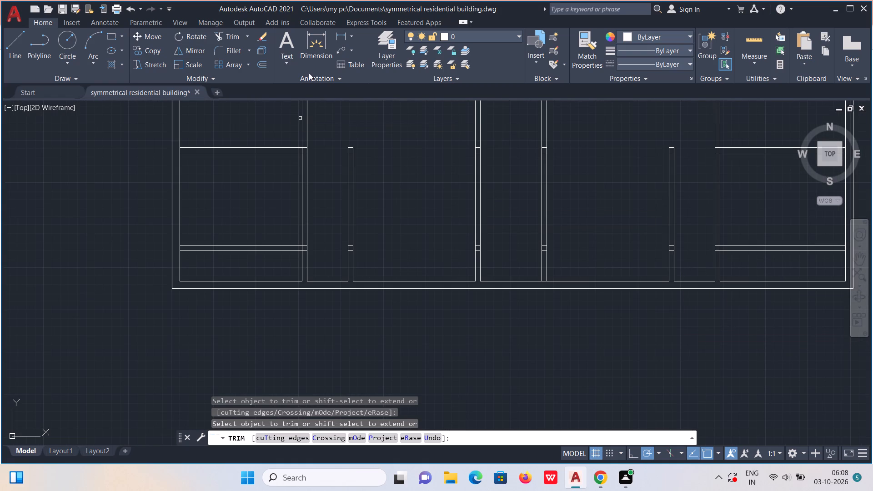
{"action": "left_click", "coordinate": [263, 69]}
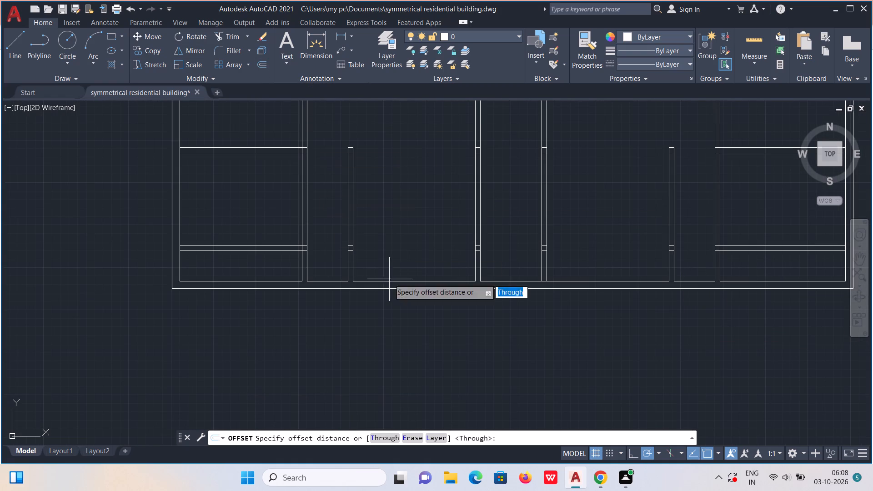
{"action": "left_click", "coordinate": [377, 429]}
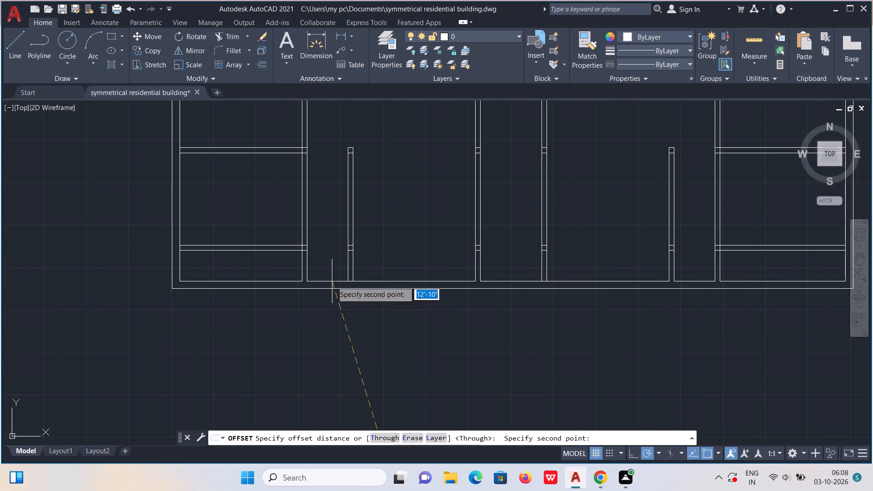
{"action": "left_click", "coordinate": [385, 437]}
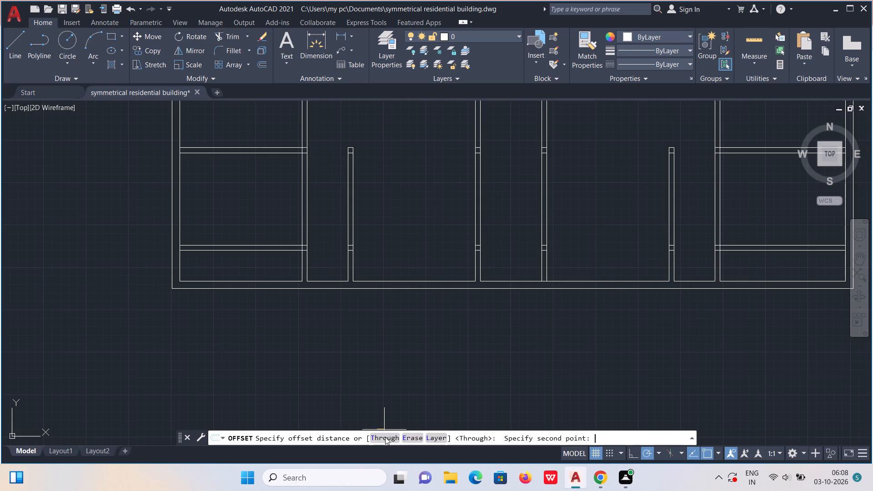
{"action": "left_click", "coordinate": [318, 280]}
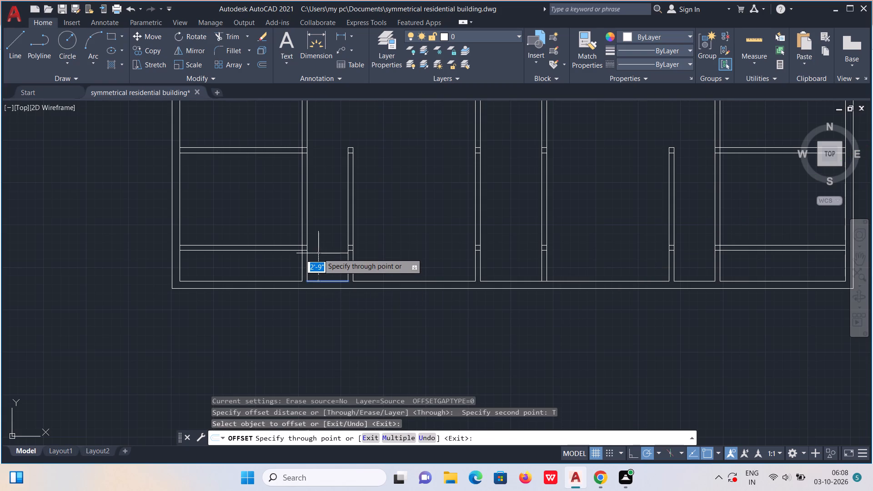
{"action": "type", "text": "8'"}
{"action": "key", "text": "Return"}
{"action": "left_click", "coordinate": [325, 199]}
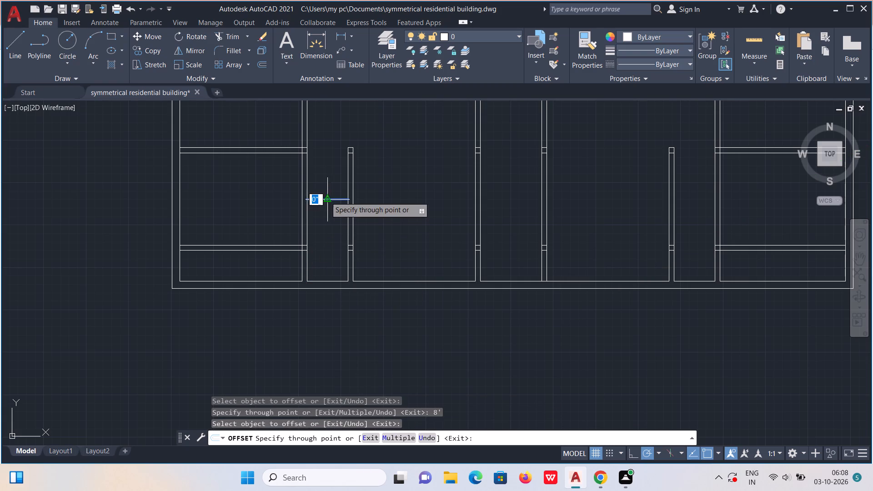
{"action": "key", "text": "6"}
{"action": "key", "text": "shift+quotedbl"}
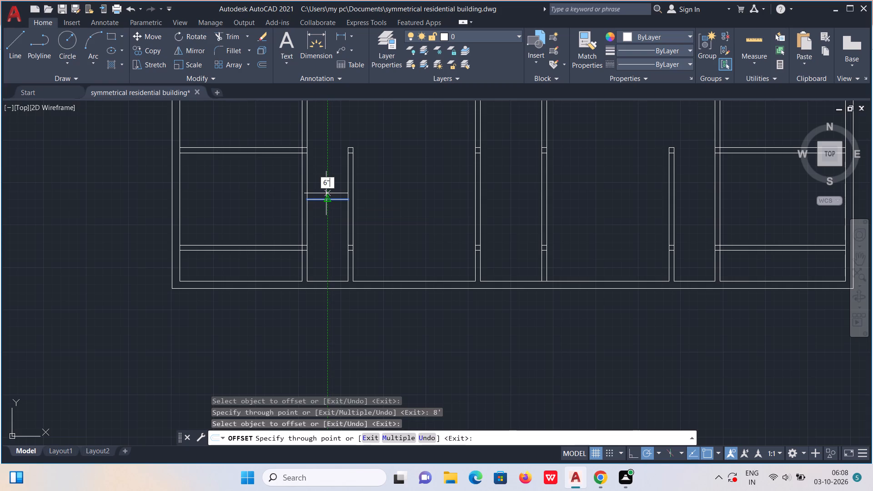
{"action": "key", "text": "Return"}
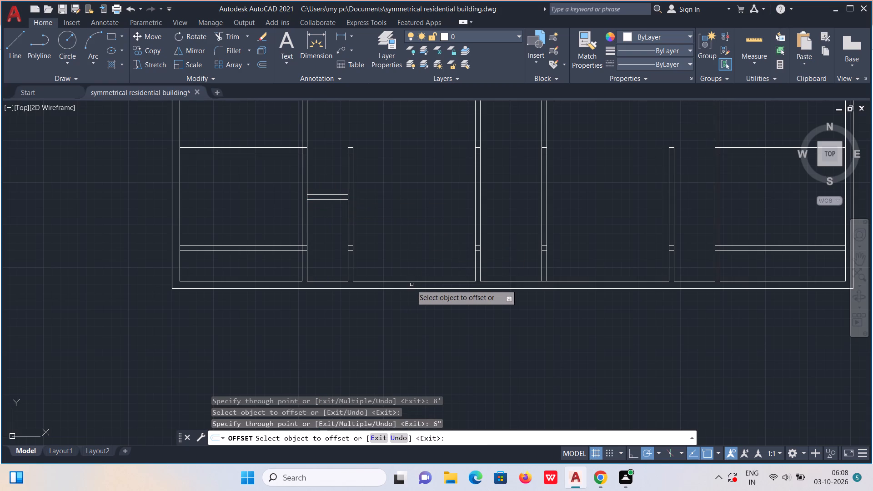
Offset the bottom wall's inner line up 11' between the second and third vertical partitions, and offset that line 6" to form a partition.
{"action": "left_click", "coordinate": [414, 281]}
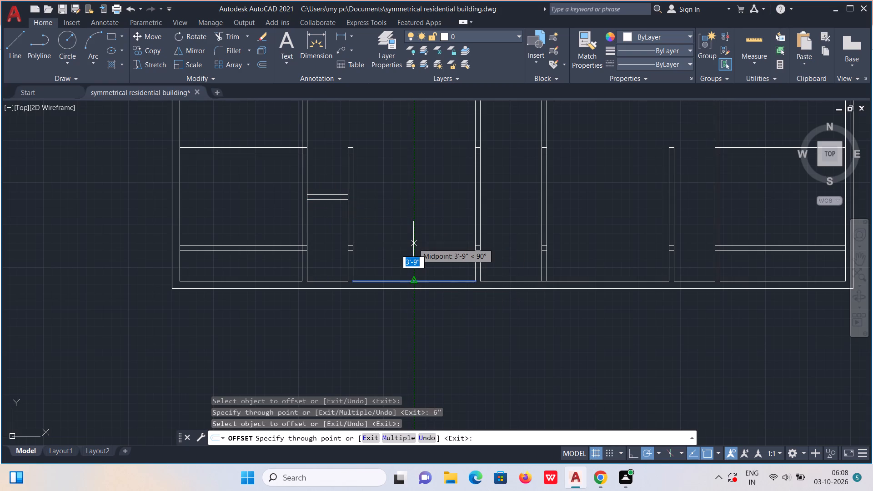
{"action": "type", "text": "11'"}
{"action": "key", "text": "Return"}
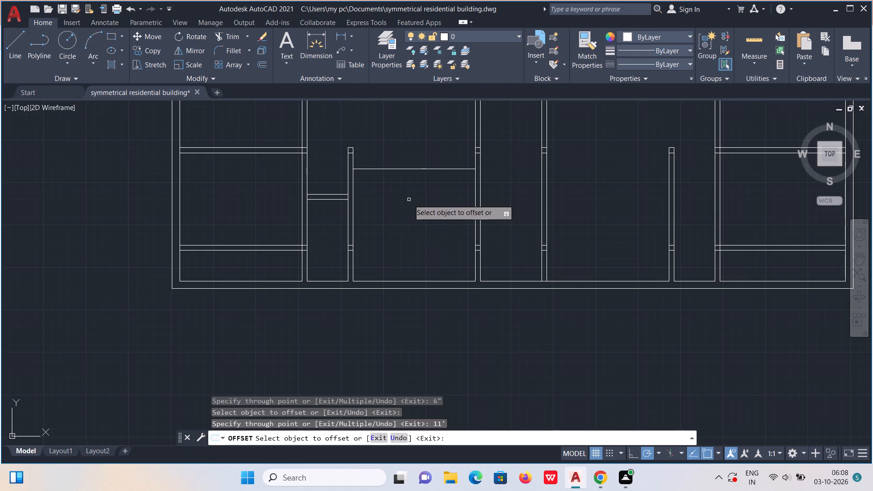
{"action": "left_click", "coordinate": [406, 169]}
{"action": "type", "text": "6\""}
{"action": "key", "text": "Return"}
Trim the bottom outer wall's inner line across the base of the fourth vertical partition.
{"action": "scroll", "coordinate": [411, 187], "scroll_direction": "down", "scroll_amount": 1}
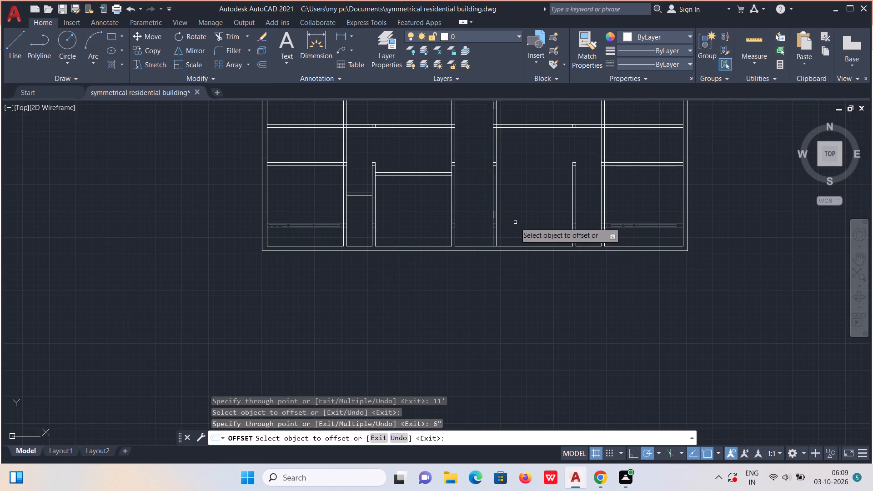
{"action": "left_click", "coordinate": [228, 38]}
{"action": "scroll", "coordinate": [493, 232], "scroll_direction": "up", "scroll_amount": 4}
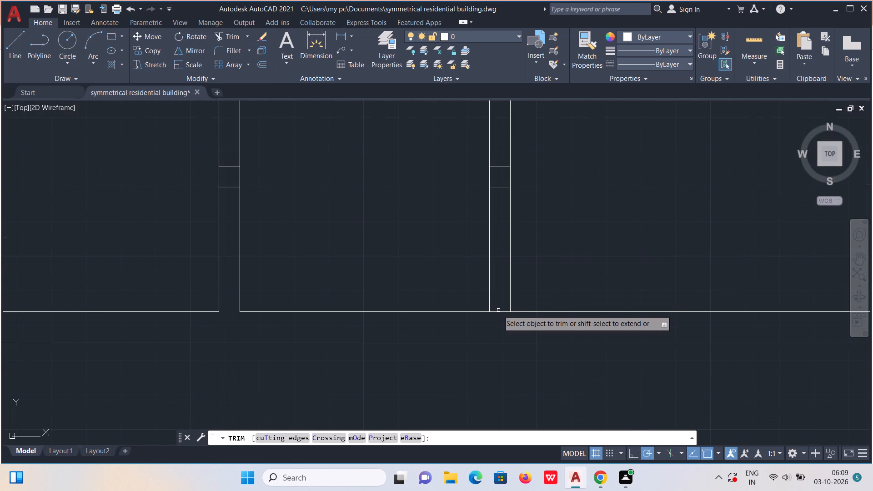
{"action": "left_click", "coordinate": [498, 311]}
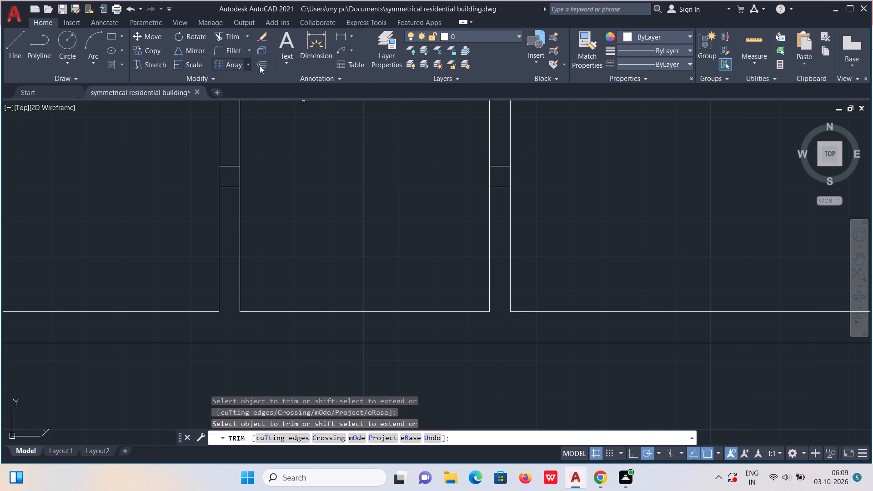
Offset the bottom wall's inner line up 11' between the fourth and fifth vertical partitions, and offset that line 6" to form a partition.
{"action": "left_click", "coordinate": [264, 62]}
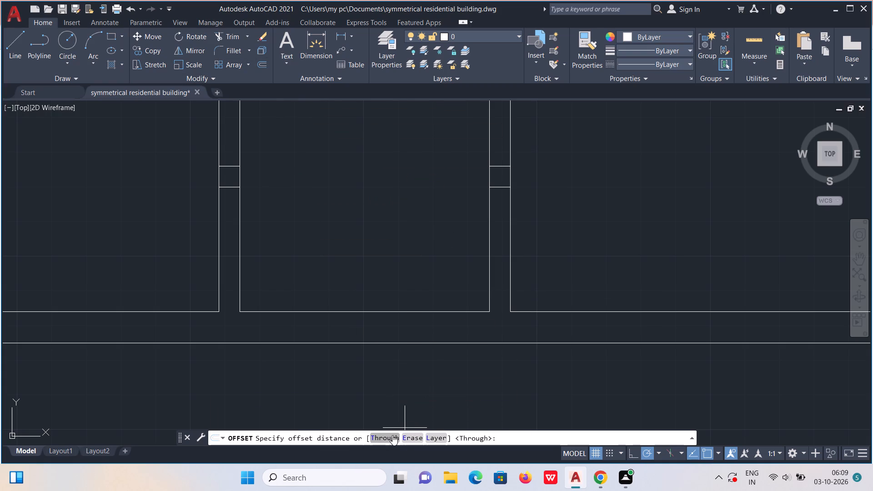
{"action": "left_click", "coordinate": [383, 439]}
{"action": "left_click", "coordinate": [627, 313]}
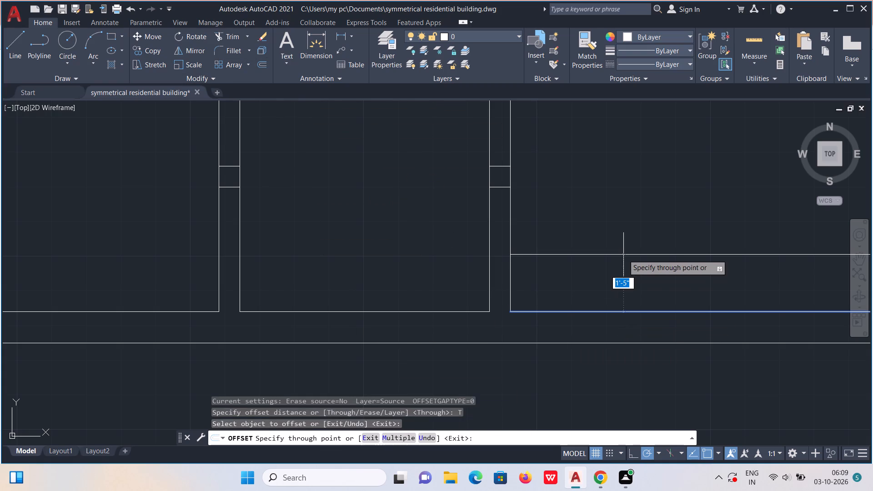
{"action": "type", "text": "11'"}
{"action": "key", "text": "Return"}
{"action": "scroll", "coordinate": [619, 245], "scroll_direction": "down", "scroll_amount": 2}
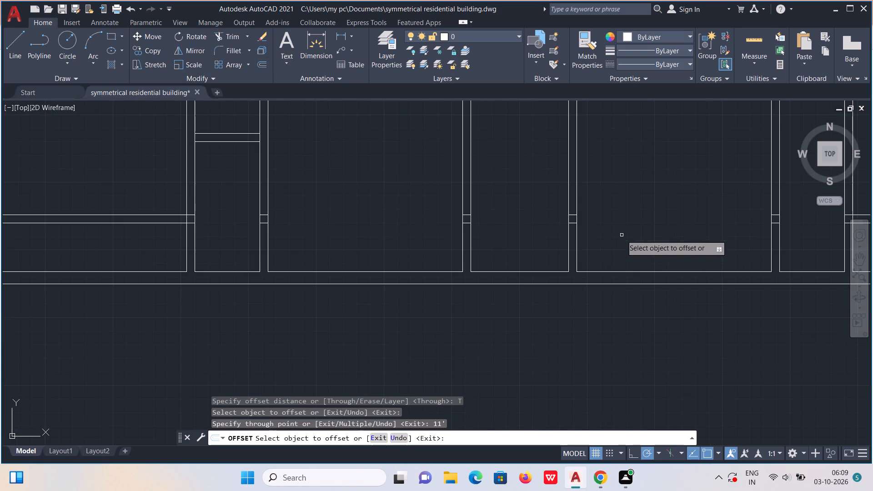
{"action": "middle_click_drag", "start_coordinate": [601, 310], "coordinate": [492, 474]}
{"action": "left_click", "coordinate": [560, 256]}
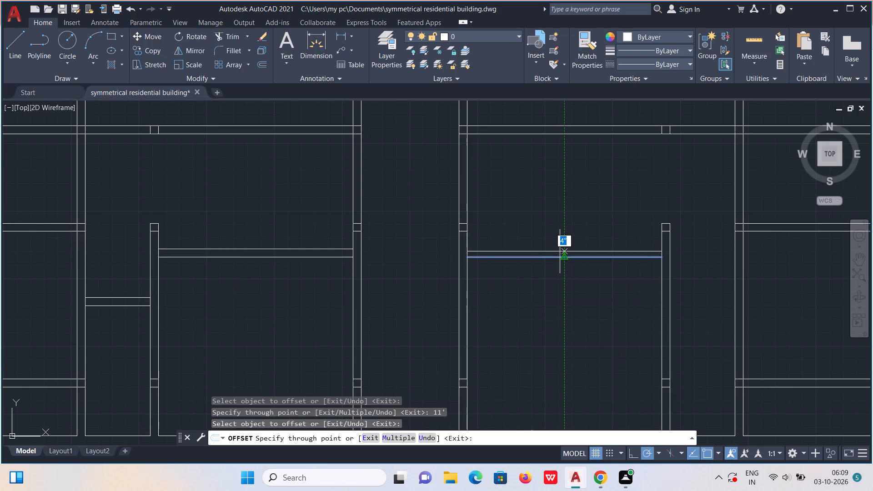
{"action": "type", "text": "6\""}
{"action": "key", "text": "Return"}
Offset the bottom wall's inner line up 8' between the fifth and sixth vertical partitions, and offset that line 6" to form a partition.
{"action": "scroll", "coordinate": [559, 260], "scroll_direction": "down", "scroll_amount": 2}
{"action": "scroll", "coordinate": [628, 341], "scroll_direction": "up", "scroll_amount": 2}
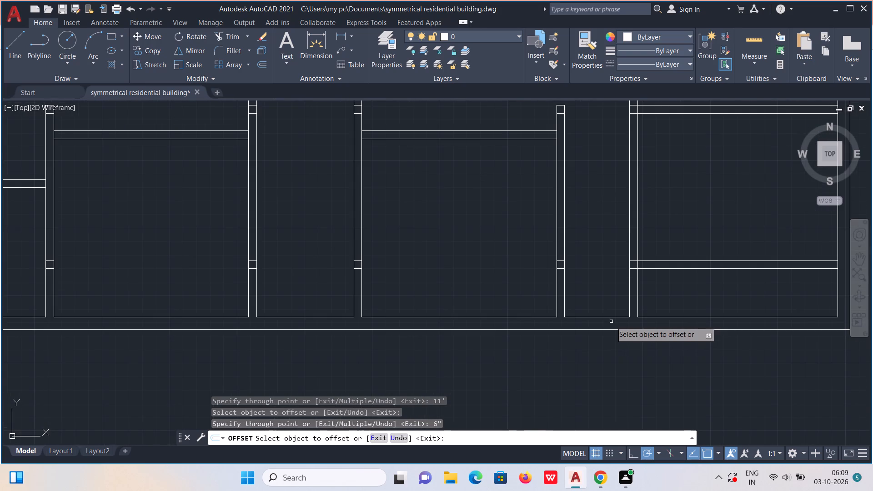
{"action": "left_click", "coordinate": [609, 318]}
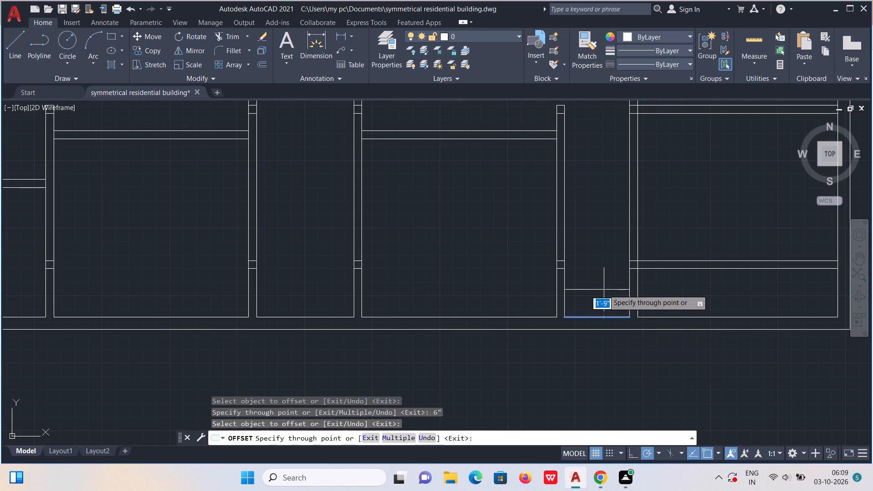
{"action": "type", "text": "8'"}
{"action": "key", "text": "Return"}
{"action": "scroll", "coordinate": [604, 290], "scroll_direction": "down", "scroll_amount": 3}
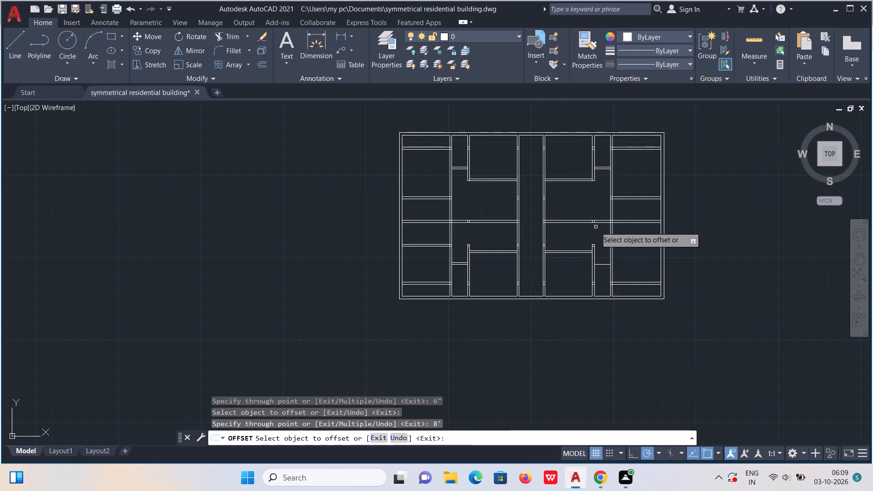
{"action": "scroll", "coordinate": [595, 240], "scroll_direction": "up", "scroll_amount": 2}
{"action": "left_click", "coordinate": [615, 300]}
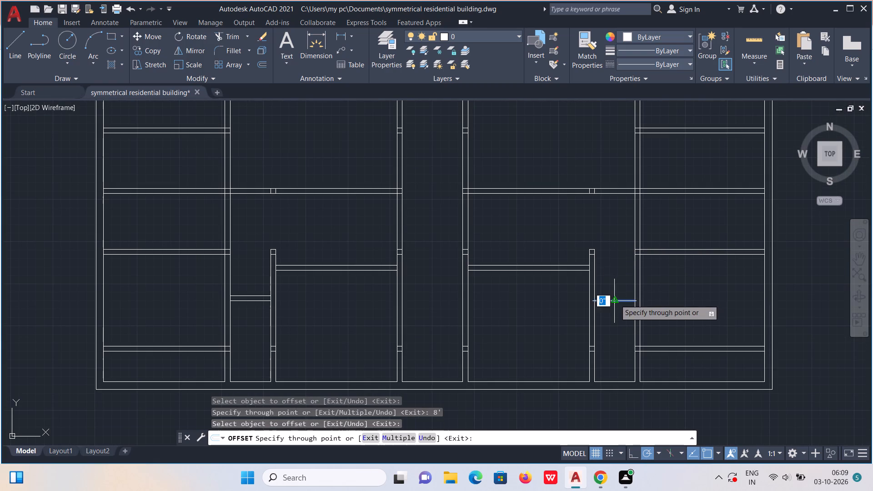
{"action": "type", "text": "6\""}
{"action": "key", "text": "Return"}
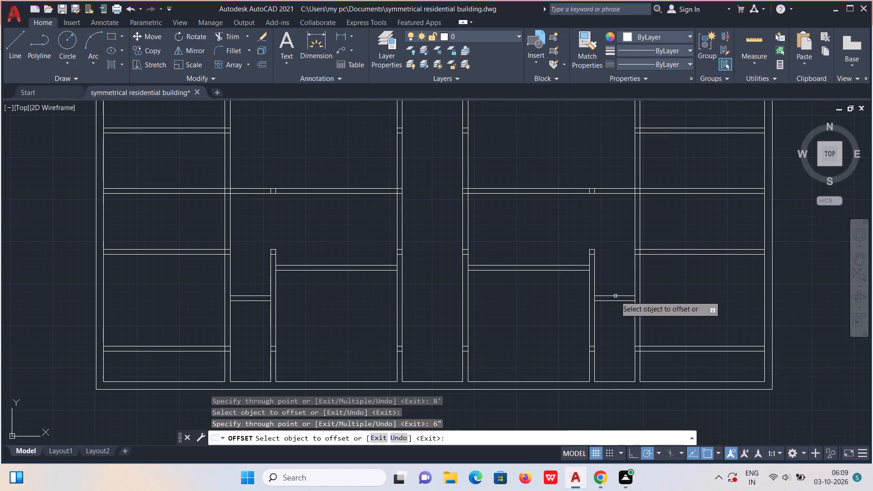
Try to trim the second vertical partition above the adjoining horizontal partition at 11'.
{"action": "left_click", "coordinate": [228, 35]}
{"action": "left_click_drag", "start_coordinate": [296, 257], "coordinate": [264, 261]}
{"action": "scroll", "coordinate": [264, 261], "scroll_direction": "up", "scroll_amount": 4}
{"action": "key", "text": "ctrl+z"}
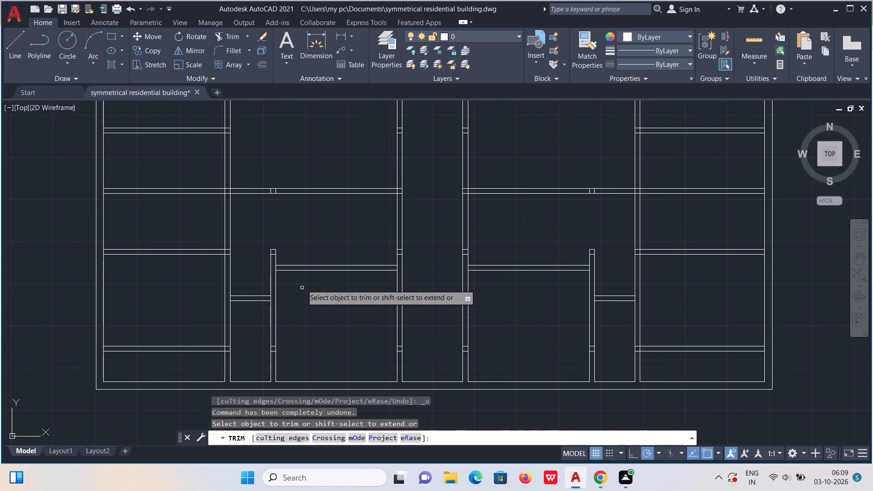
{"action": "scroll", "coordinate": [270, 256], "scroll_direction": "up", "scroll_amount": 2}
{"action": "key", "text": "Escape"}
Draw short closing lines across the second and fifth vertical partitions, continuing the upper line of the adjoining 11' horizontal partitions.
{"action": "key", "text": "l"}
{"action": "scroll", "coordinate": [275, 251], "scroll_direction": "down", "scroll_amount": 1}
{"action": "key", "text": "Return"}
{"action": "scroll", "coordinate": [274, 274], "scroll_direction": "up", "scroll_amount": 2}
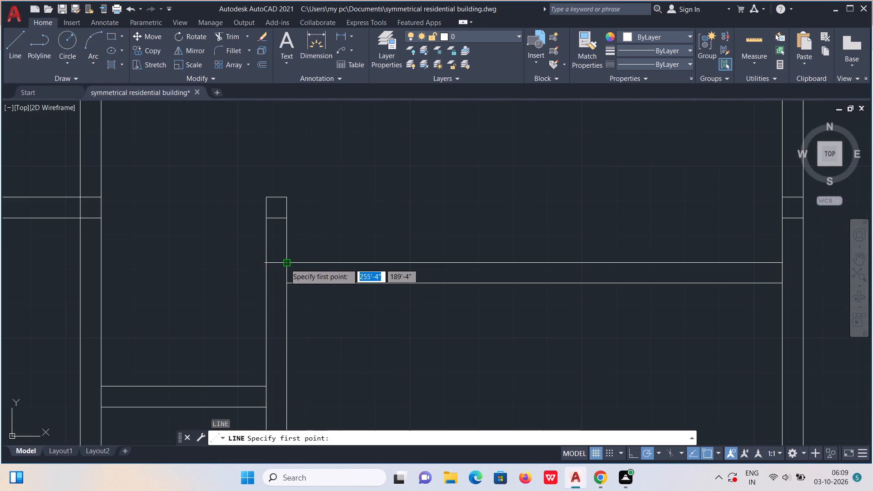
{"action": "left_click", "coordinate": [285, 264]}
{"action": "left_click", "coordinate": [267, 264]}
{"action": "key", "text": "Escape"}
{"action": "scroll", "coordinate": [267, 264], "scroll_direction": "down", "scroll_amount": 2}
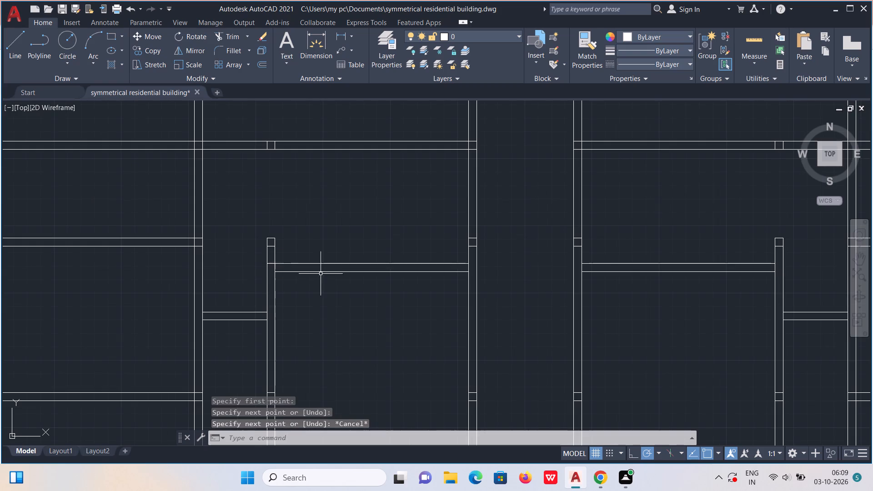
{"action": "key", "text": "l"}
{"action": "key", "text": "Return"}
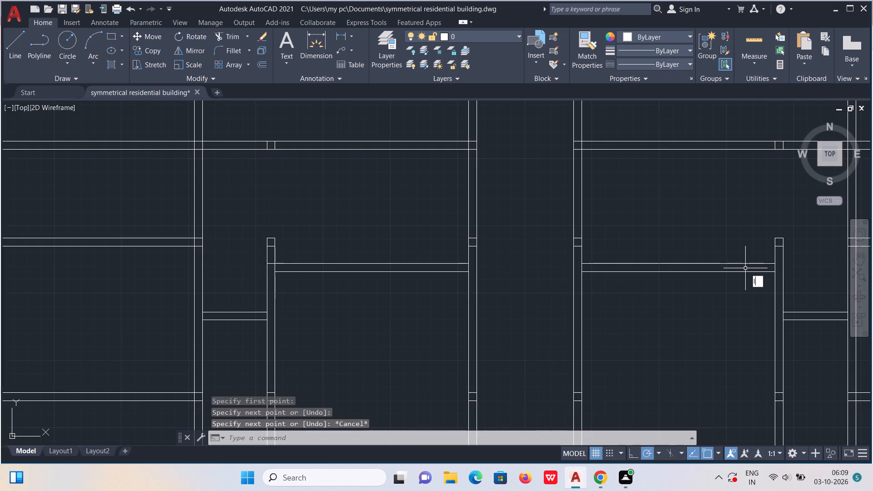
{"action": "scroll", "coordinate": [784, 253], "scroll_direction": "up", "scroll_amount": 3}
{"action": "left_click", "coordinate": [748, 297]}
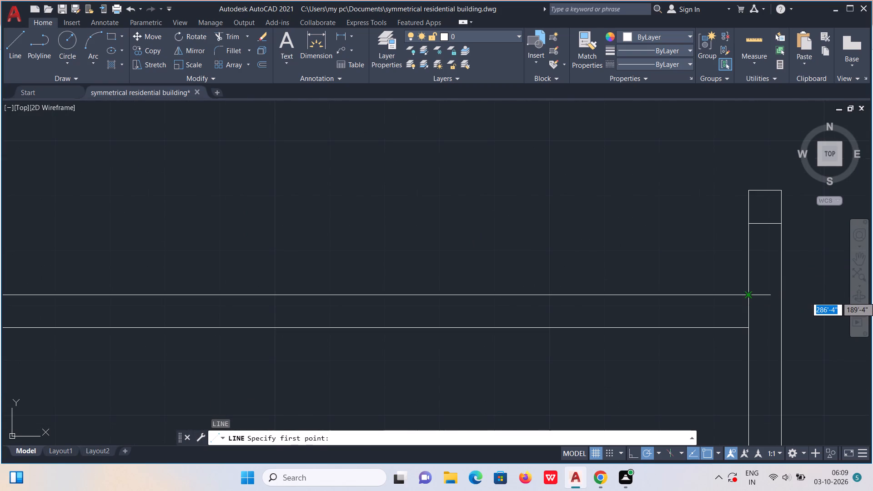
{"action": "left_click", "coordinate": [779, 292]}
{"action": "key", "text": "Escape"}
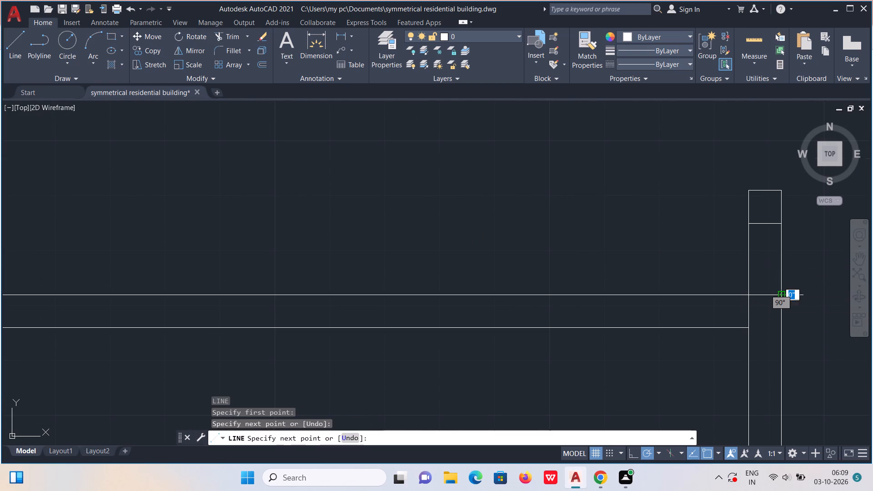
Trim the fifth and second vertical partitions above their adjoining 11' horizontal partitions, clearing the leftover pieces above the junctions.
{"action": "left_click", "coordinate": [227, 33]}
{"action": "left_click_drag", "start_coordinate": [733, 248], "coordinate": [841, 237]}
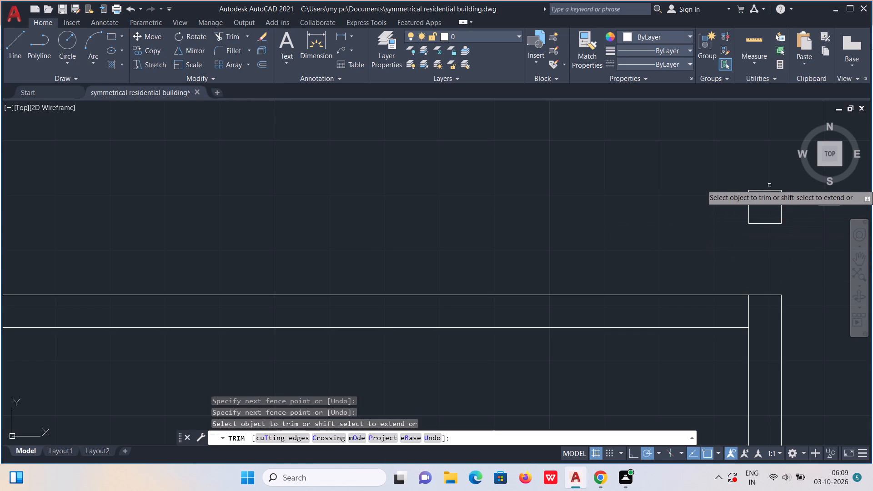
{"action": "left_click_drag", "start_coordinate": [766, 178], "coordinate": [807, 206]}
{"action": "scroll", "coordinate": [803, 210], "scroll_direction": "down", "scroll_amount": 4}
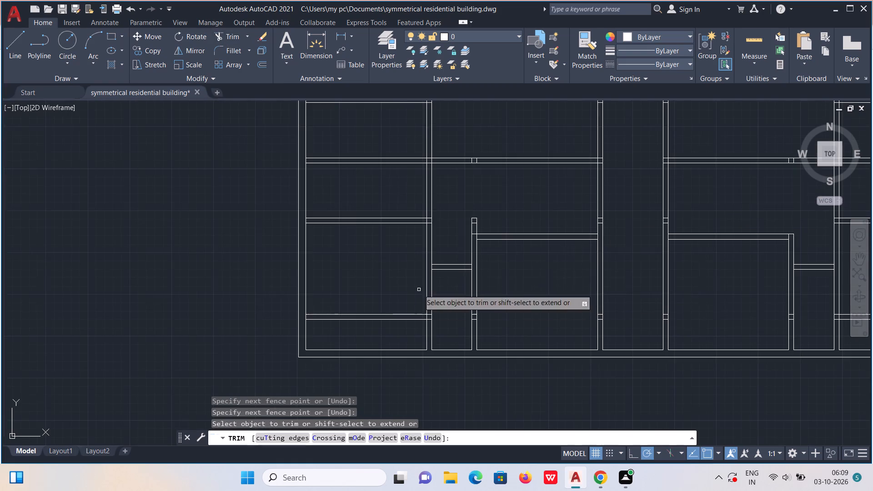
{"action": "scroll", "coordinate": [457, 237], "scroll_direction": "up", "scroll_amount": 4}
{"action": "left_click_drag", "start_coordinate": [642, 168], "coordinate": [532, 186]}
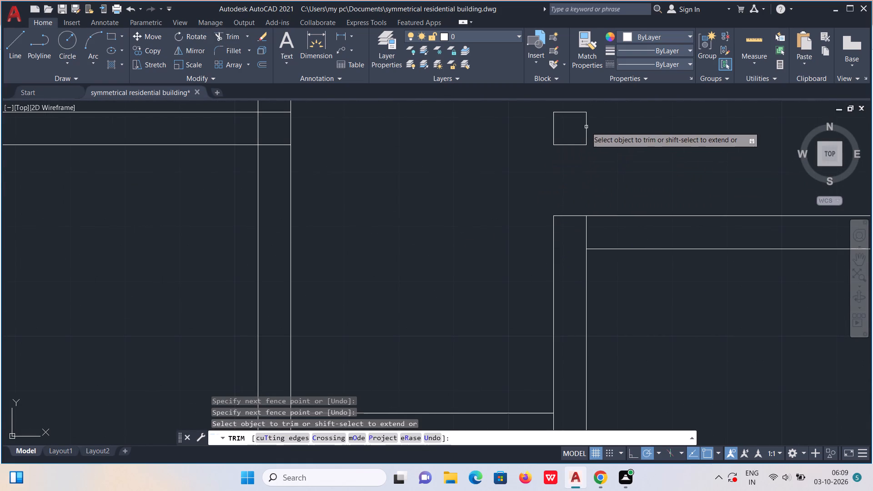
{"action": "left_click_drag", "start_coordinate": [562, 100], "coordinate": [570, 154]}
{"action": "left_click_drag", "start_coordinate": [569, 150], "coordinate": [574, 176]}
{"action": "scroll", "coordinate": [574, 179], "scroll_direction": "up", "scroll_amount": 1}
{"action": "middle_click_drag", "start_coordinate": [574, 186], "coordinate": [573, 221]}
{"action": "middle_click_drag", "start_coordinate": [572, 205], "coordinate": [569, 311]}
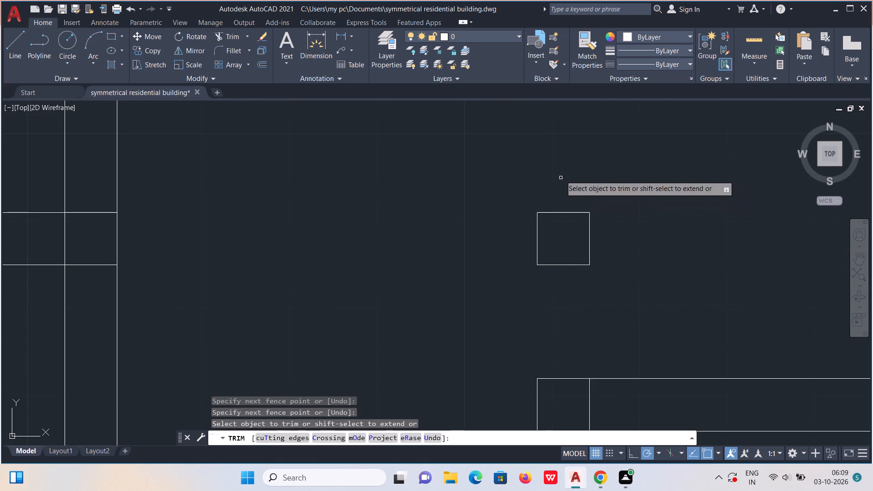
{"action": "left_click_drag", "start_coordinate": [561, 163], "coordinate": [626, 240]}
{"action": "scroll", "coordinate": [627, 238], "scroll_direction": "down", "scroll_amount": 4}
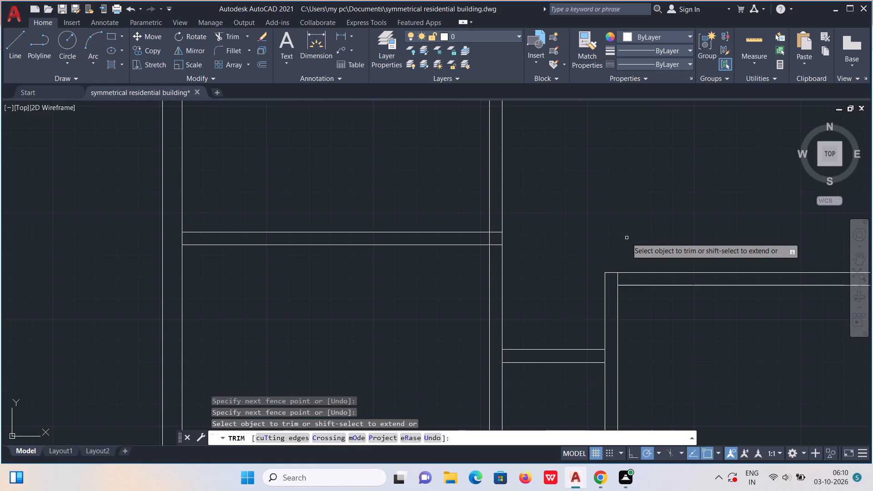
{"action": "scroll", "coordinate": [583, 245], "scroll_direction": "down", "scroll_amount": 3}
{"action": "middle_click_drag", "start_coordinate": [595, 223], "coordinate": [500, 315]}
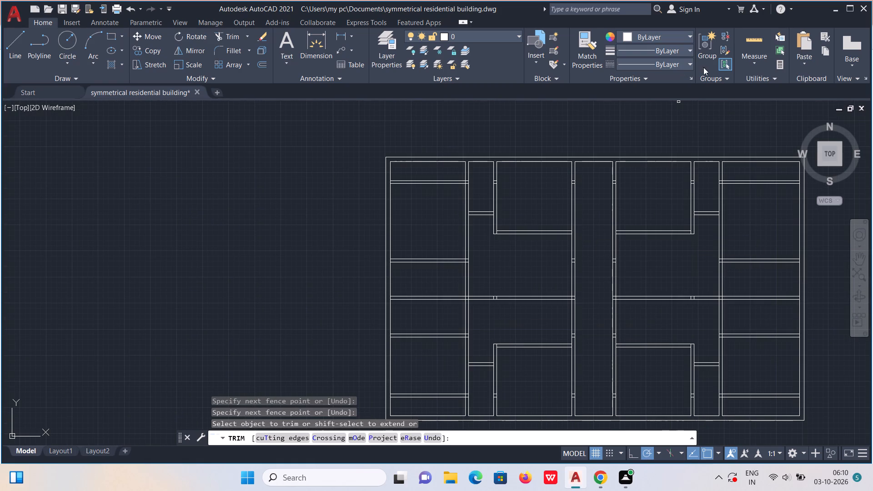
Measure the clear dimensions of the lower room in the leftmost column.
{"action": "left_click", "coordinate": [757, 38]}
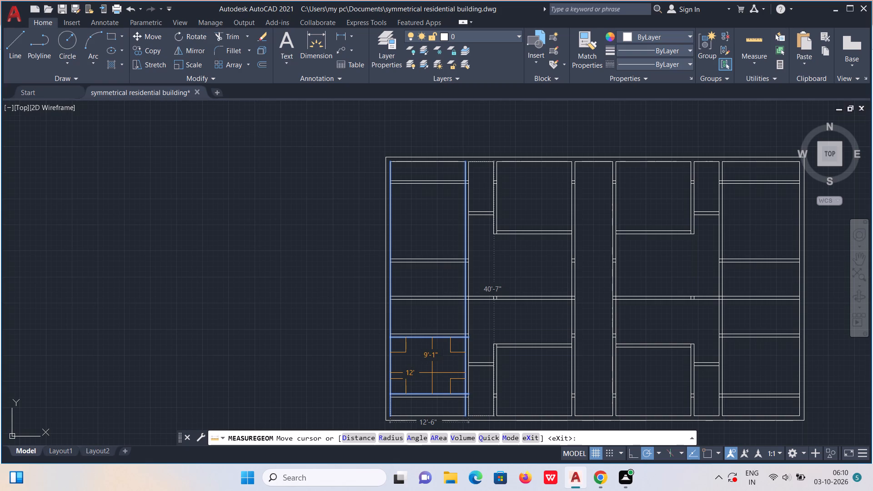
{"action": "key", "text": "Escape"}
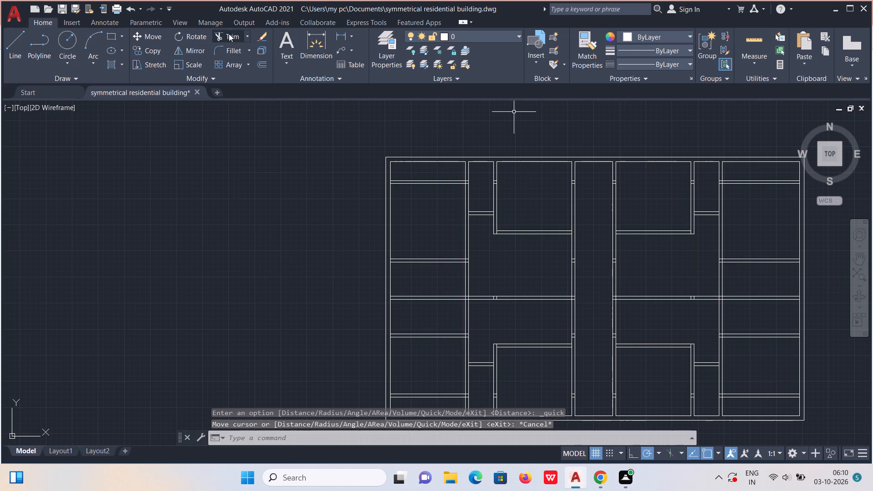
Trim away the second-lowest horizontal partition between the left outer wall and the first vertical partition.
{"action": "left_click", "coordinate": [229, 34]}
{"action": "left_click_drag", "start_coordinate": [433, 329], "coordinate": [433, 352]}
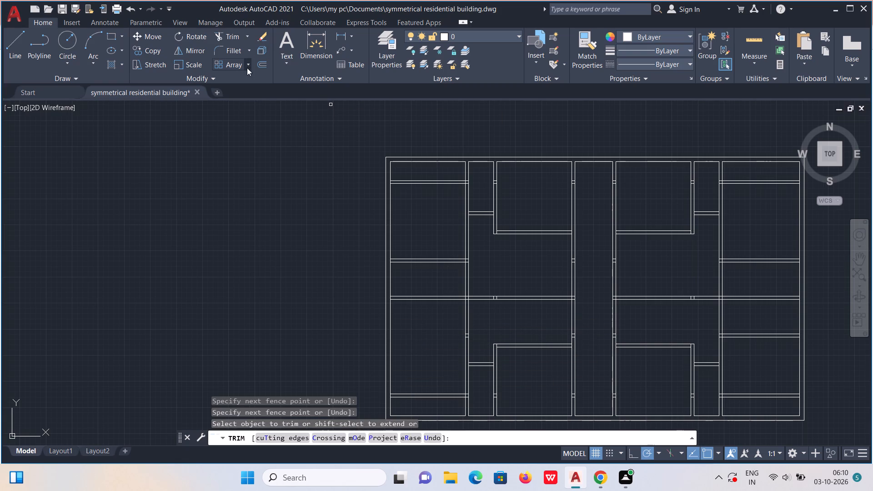
Offset the upper line of the leftmost column's lowest partition up 12', and offset that new line up 6" to form a partition.
{"action": "left_click", "coordinate": [259, 64]}
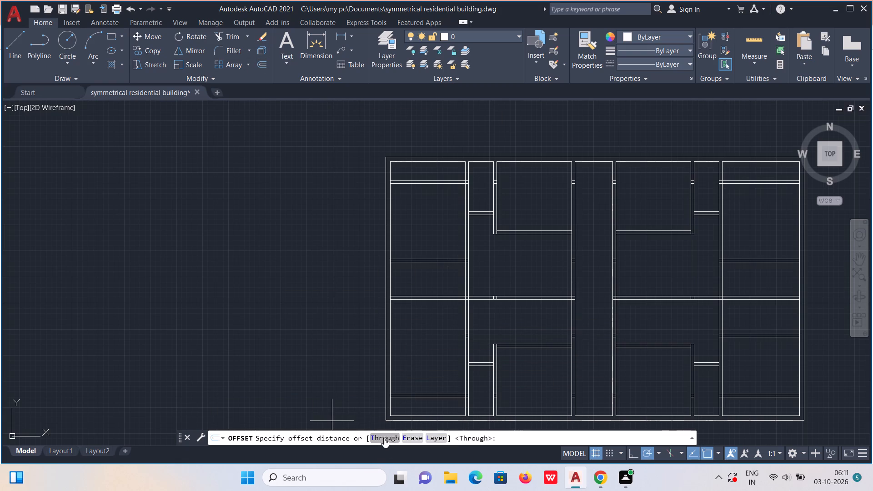
{"action": "left_click", "coordinate": [384, 438]}
{"action": "left_click", "coordinate": [431, 393]}
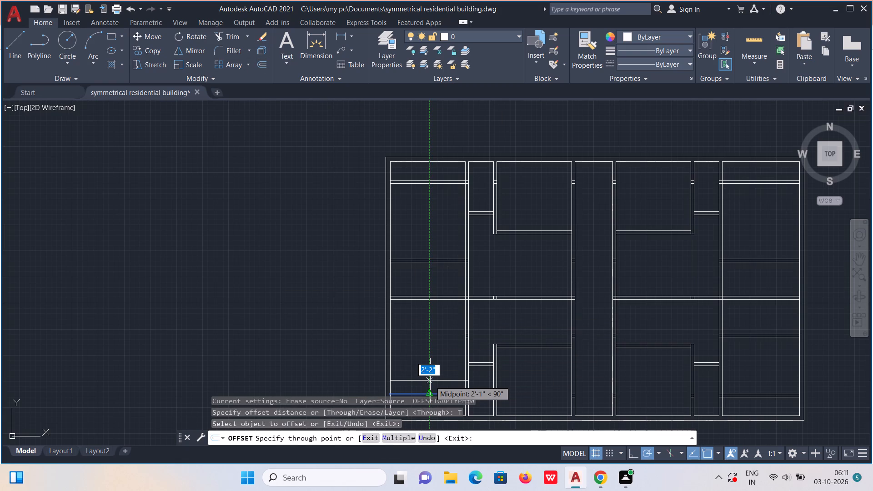
{"action": "type", "text": "12"}
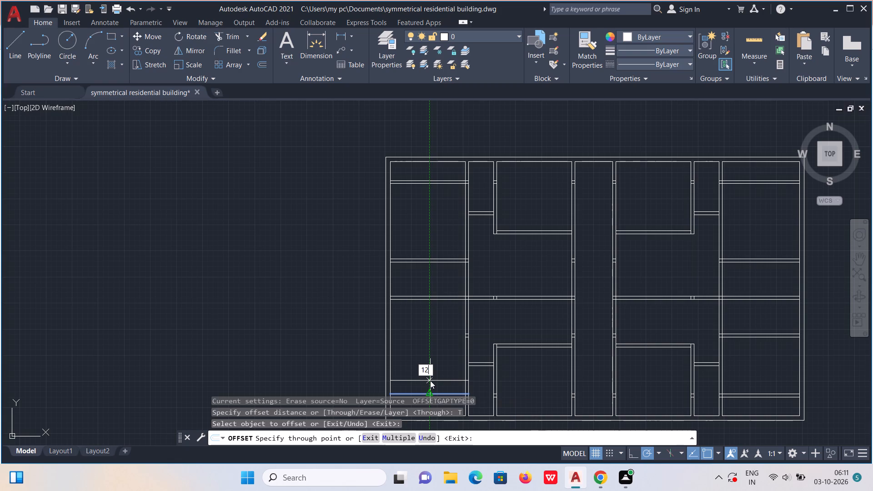
{"action": "key", "text": "apostrophe"}
{"action": "key", "text": "Return"}
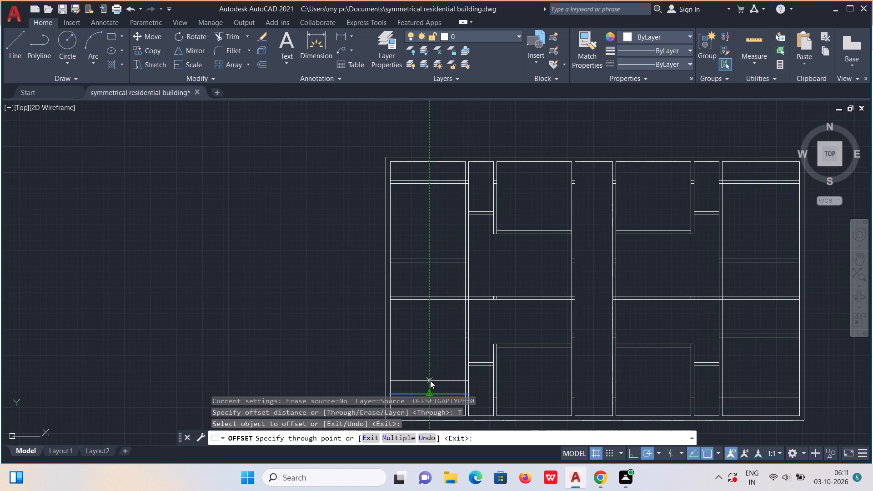
{"action": "scroll", "coordinate": [429, 310], "scroll_direction": "up", "scroll_amount": 1}
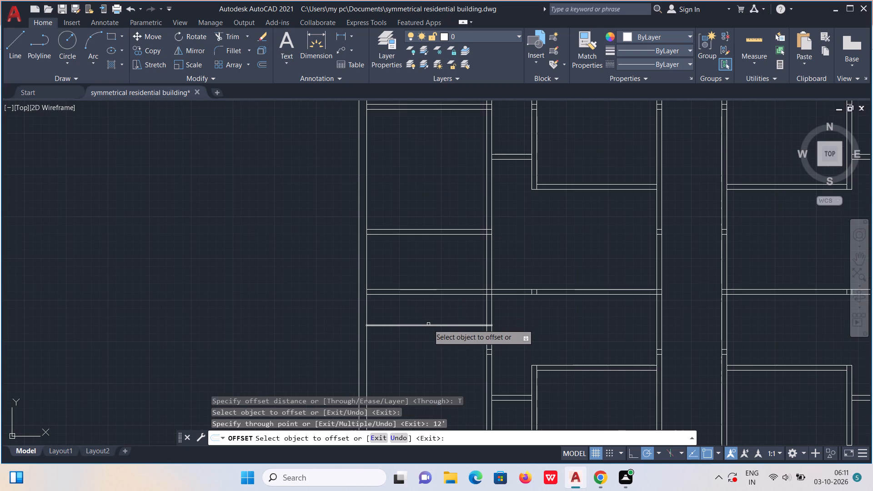
{"action": "left_click", "coordinate": [428, 324]}
{"action": "type", "text": "6\""}
{"action": "key", "text": "Return"}
Measure the gap between the new partition and the middle horizontal partition in the leftmost column.
{"action": "left_click", "coordinate": [758, 40]}
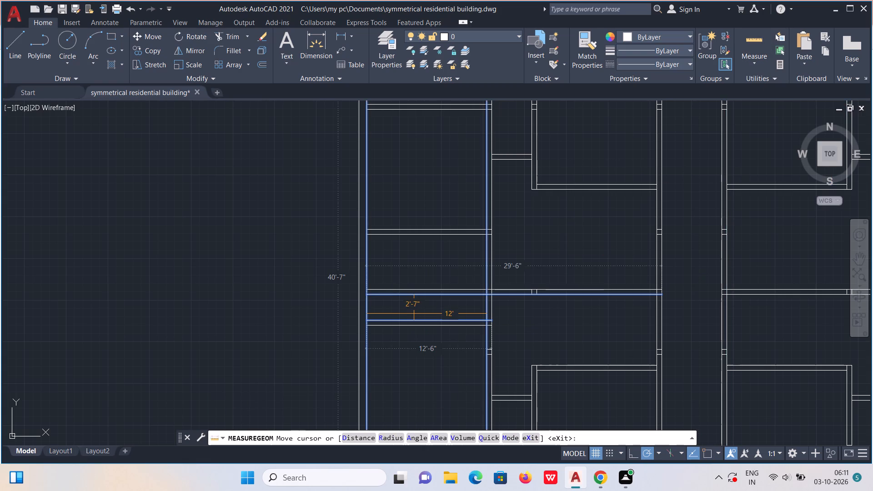
{"action": "key", "text": "Escape"}
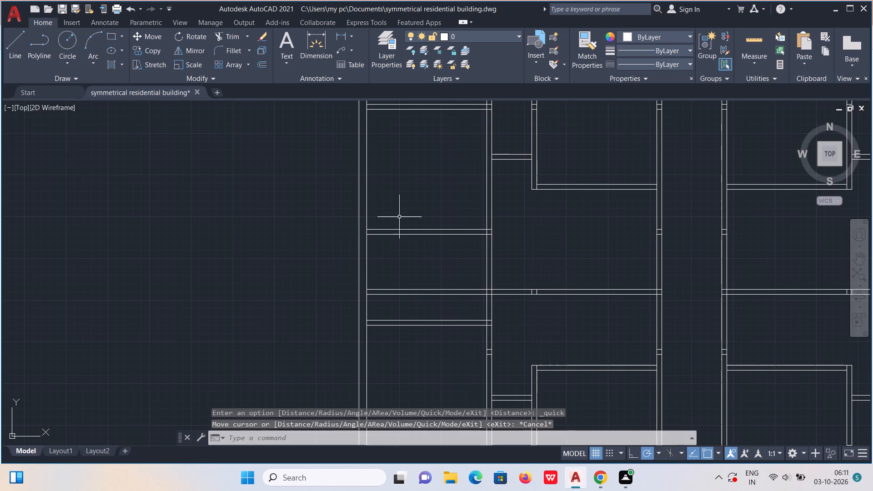
Offset the upper line of the new 12' partition up 5', and offset that line up 6" to form another partition.
{"action": "left_click", "coordinate": [256, 65]}
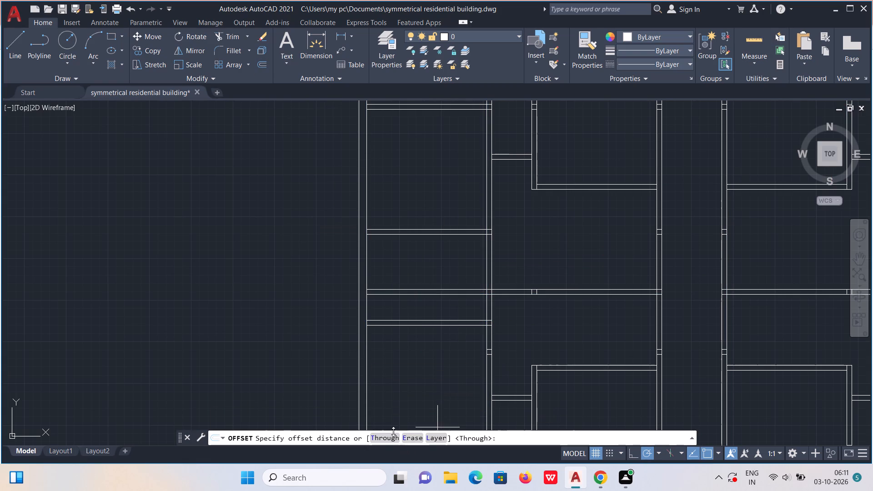
{"action": "left_click", "coordinate": [387, 435]}
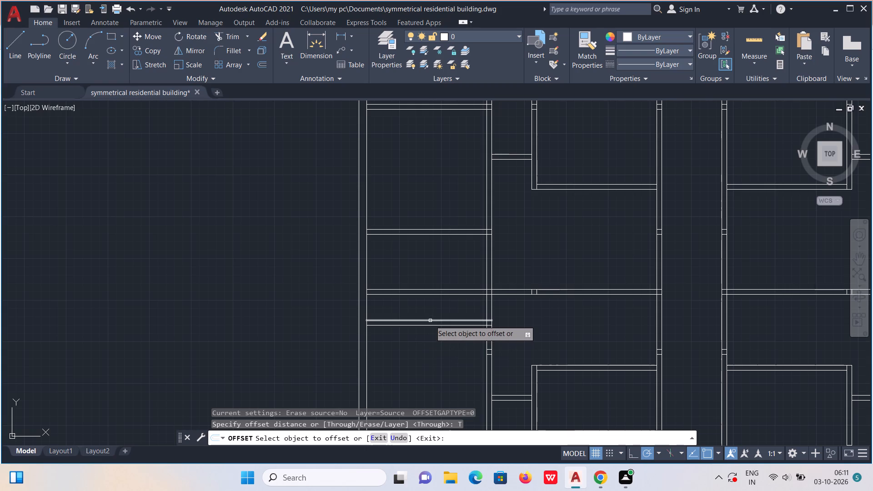
{"action": "left_click", "coordinate": [430, 321]}
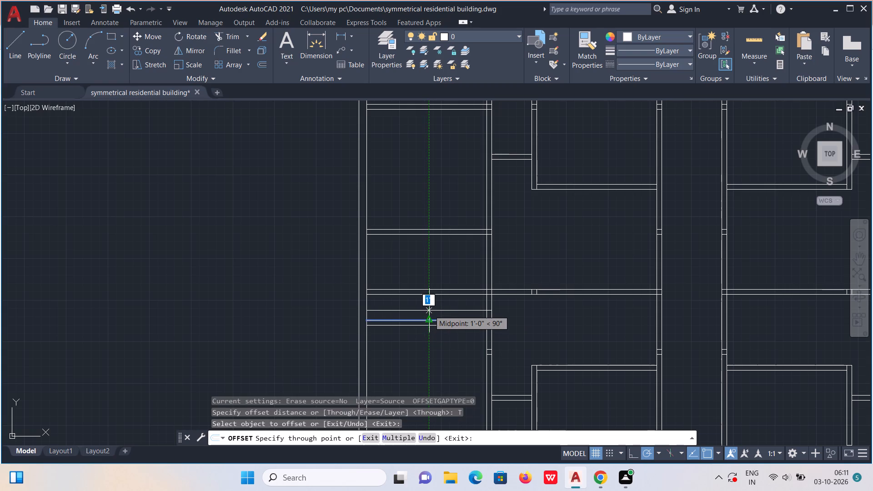
{"action": "key", "text": "5"}
{"action": "key", "text": "apostrophe"}
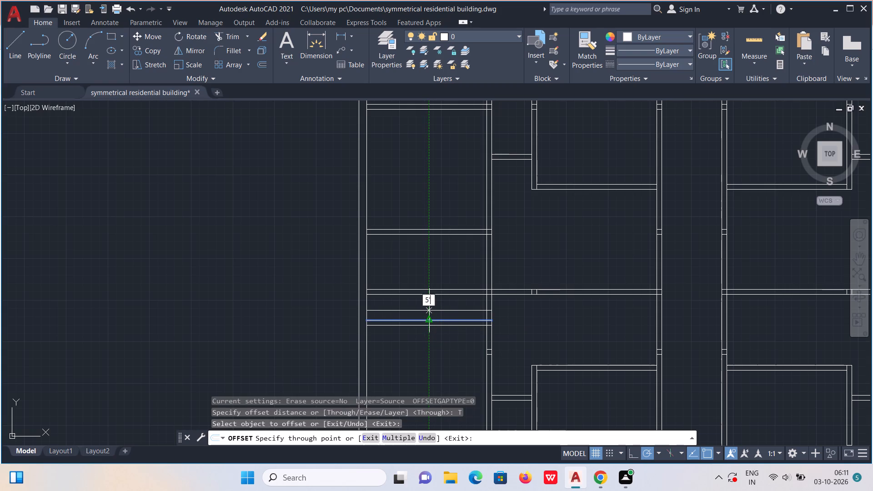
{"action": "key", "text": "Return"}
{"action": "left_click", "coordinate": [443, 269]}
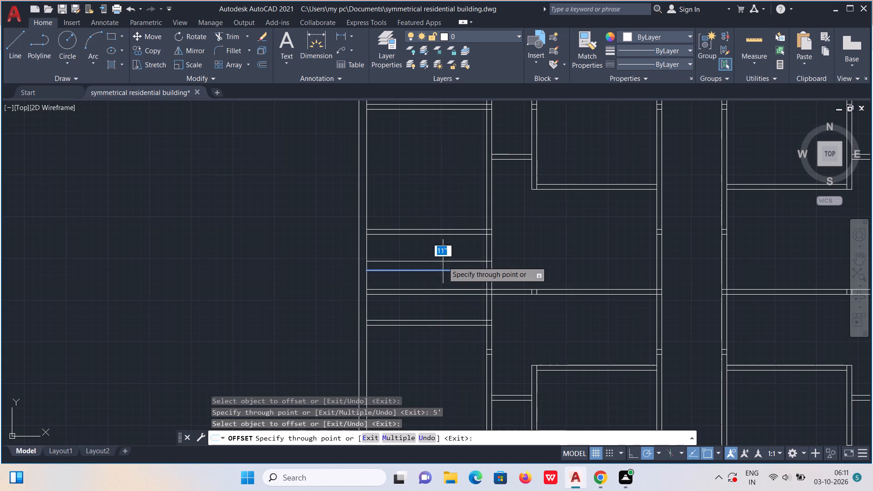
{"action": "type", "text": "6\""}
{"action": "key", "text": "Return"}
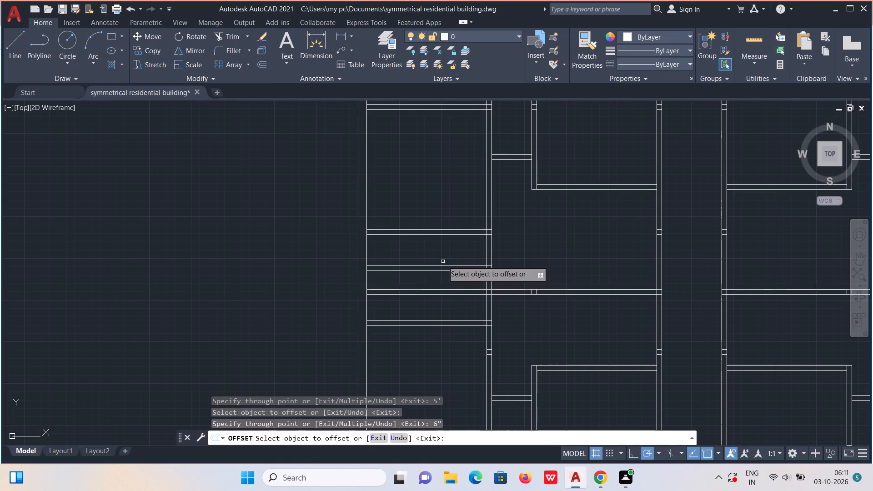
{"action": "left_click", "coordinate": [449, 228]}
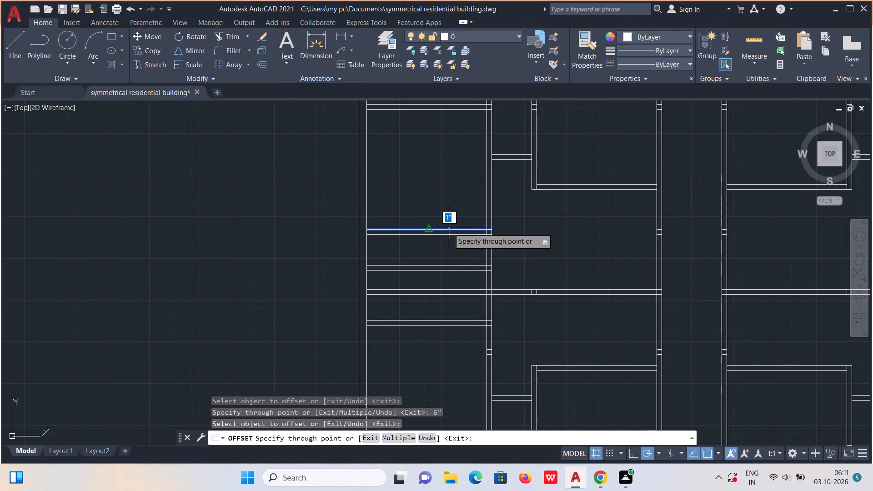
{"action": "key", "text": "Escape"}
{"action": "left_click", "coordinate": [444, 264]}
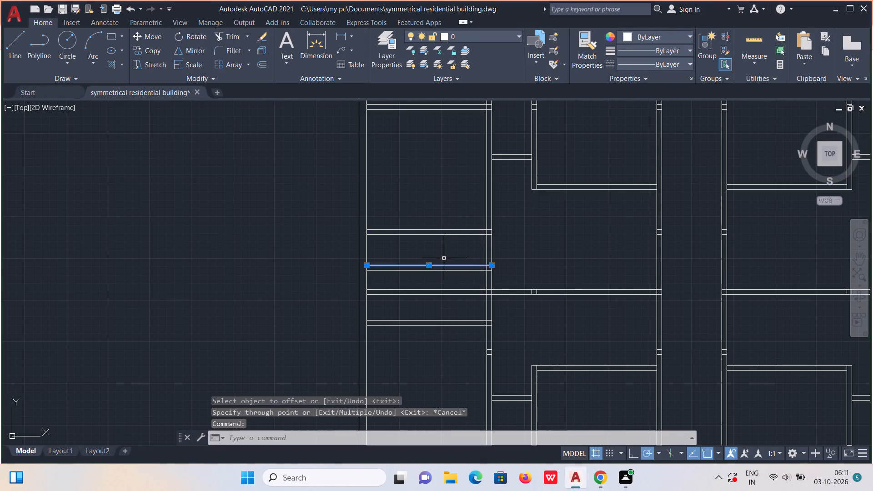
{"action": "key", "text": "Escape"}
Offset the upper line of the newest left-column partition up 5', and offset that line up 6" to form a third partition.
{"action": "left_click", "coordinate": [264, 67]}
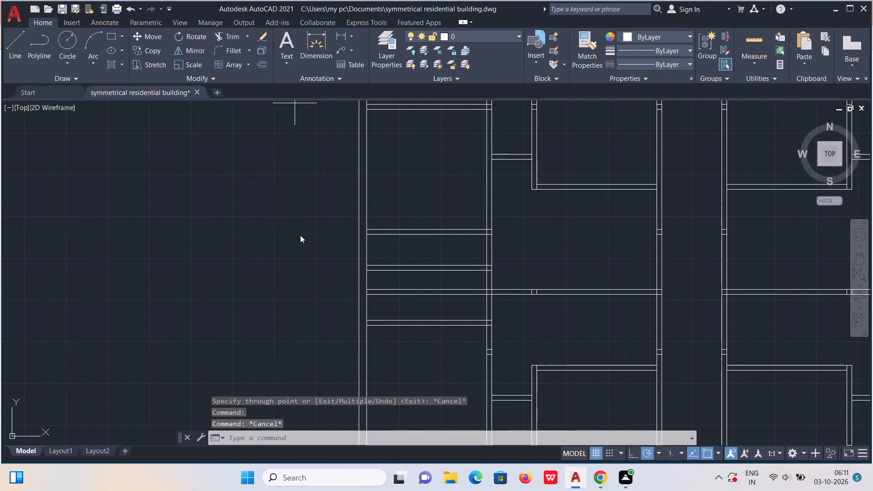
{"action": "left_click", "coordinate": [389, 438]}
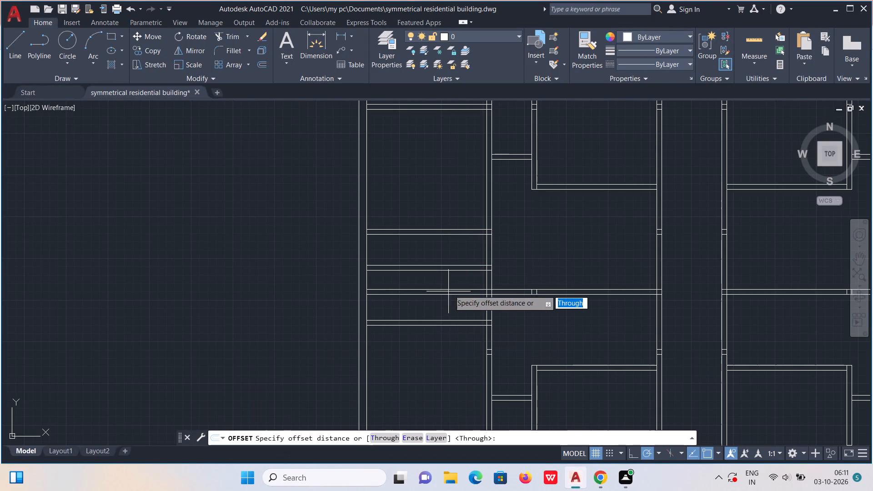
{"action": "left_click", "coordinate": [384, 440]}
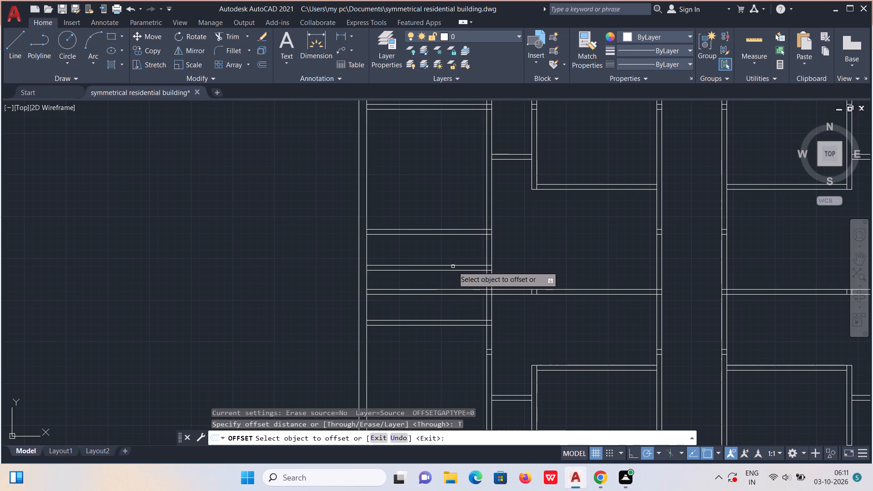
{"action": "left_click", "coordinate": [453, 264]}
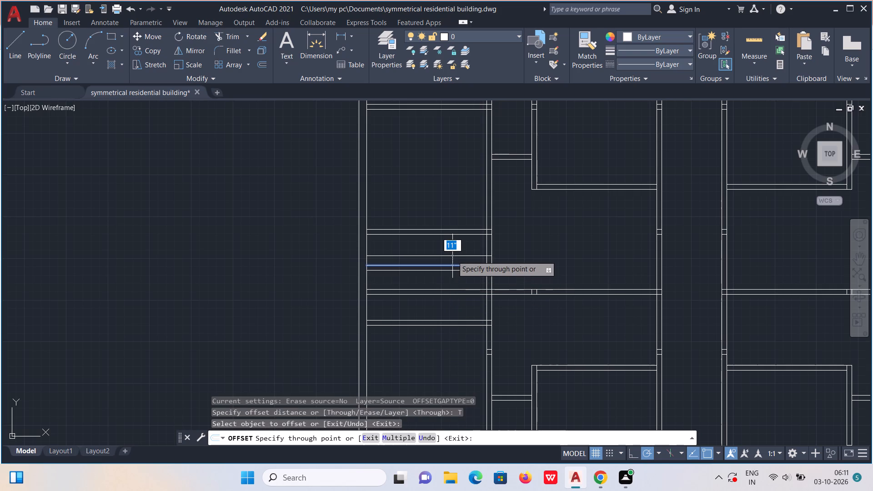
{"action": "type", "text": "5'"}
{"action": "key", "text": "Return"}
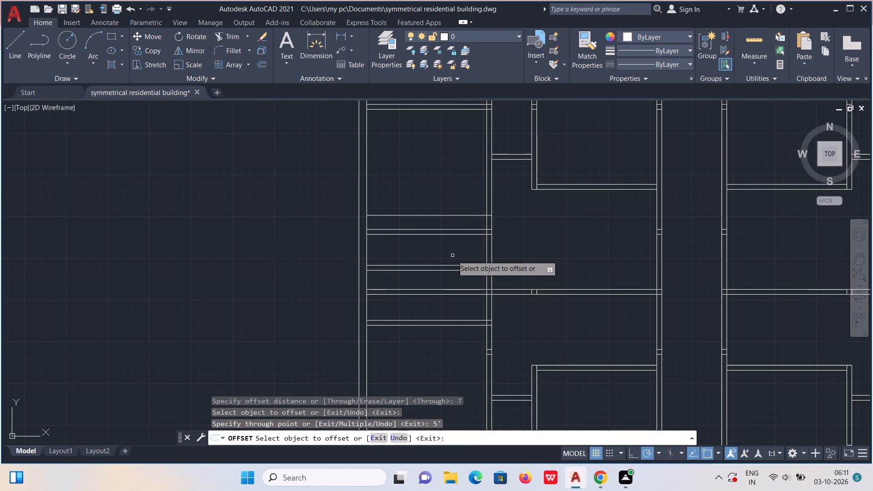
{"action": "left_click", "coordinate": [464, 215]}
{"action": "type", "text": "6\""}
{"action": "key", "text": "Return"}
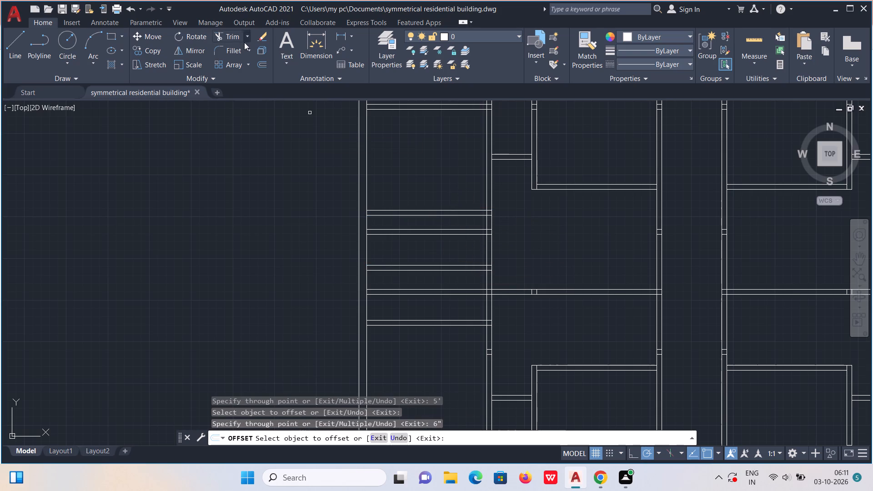
Trim away the old middle horizontal partition and the old one above it between the left outer wall and first vertical partition.
{"action": "left_click", "coordinate": [231, 32]}
{"action": "left_click_drag", "start_coordinate": [436, 225], "coordinate": [438, 231]}
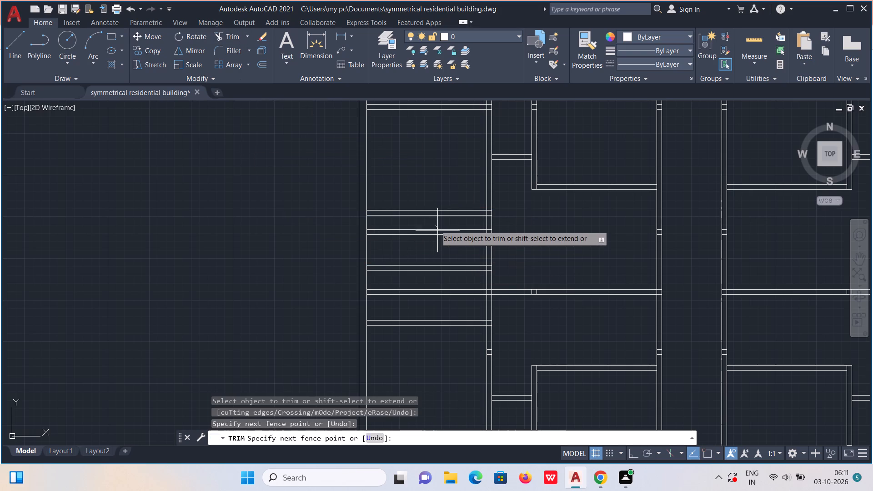
{"action": "left_click_drag", "start_coordinate": [438, 231], "coordinate": [441, 246]}
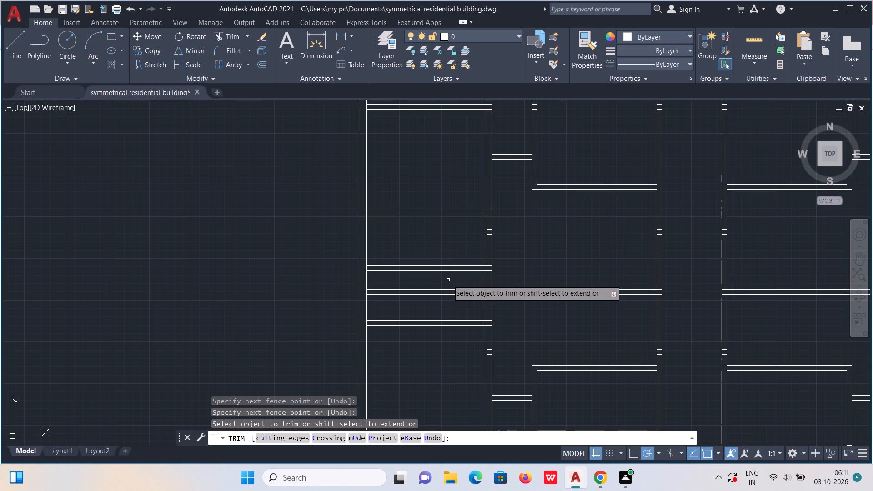
{"action": "left_click_drag", "start_coordinate": [447, 285], "coordinate": [448, 300]}
{"action": "scroll", "coordinate": [448, 300], "scroll_direction": "down", "scroll_amount": 1}
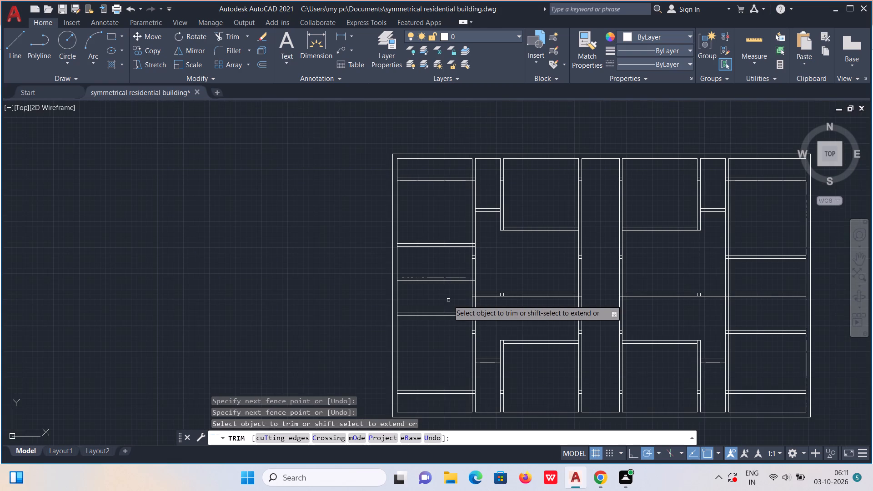
Measure the overall plan dimensions and the left outer wall's thickness.
{"action": "left_click", "coordinate": [746, 42]}
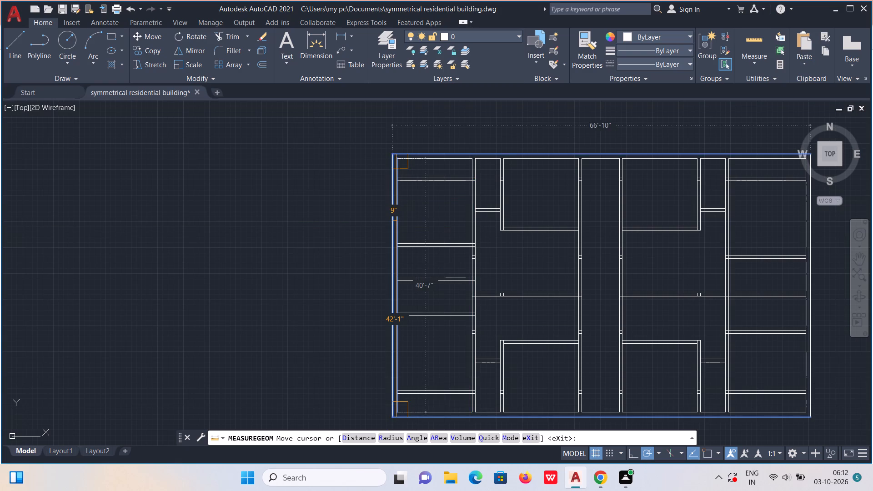
{"action": "scroll", "coordinate": [396, 221], "scroll_direction": "down", "scroll_amount": 1}
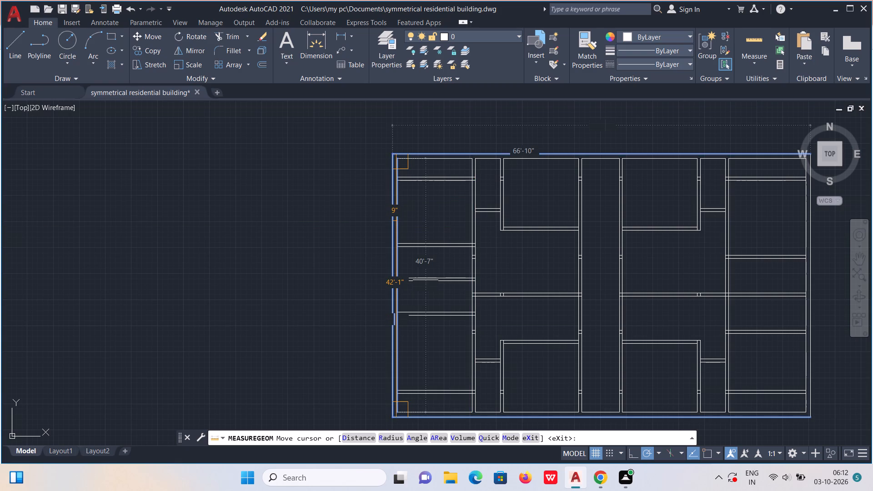
{"action": "scroll", "coordinate": [396, 220], "scroll_direction": "up", "scroll_amount": 1}
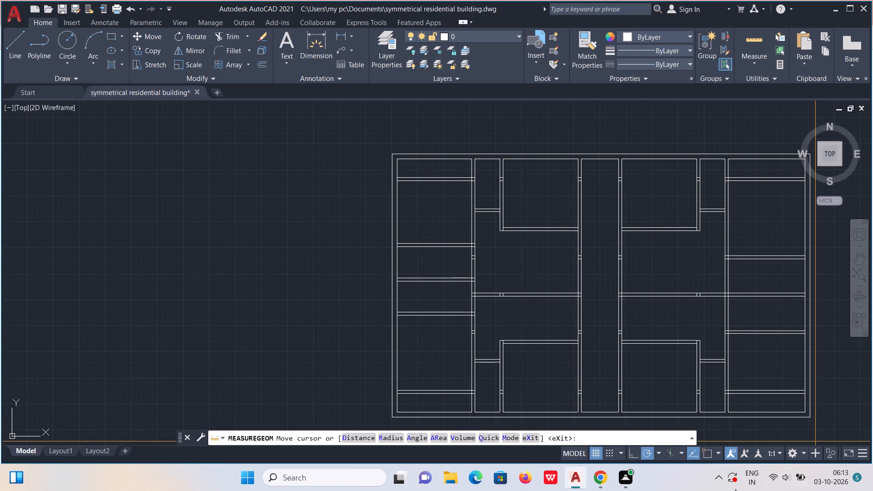
{"action": "key", "text": "Escape"}
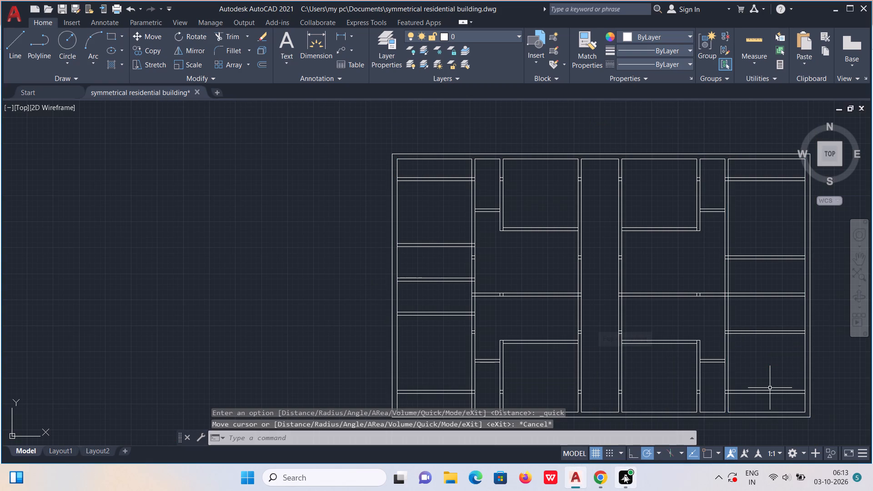
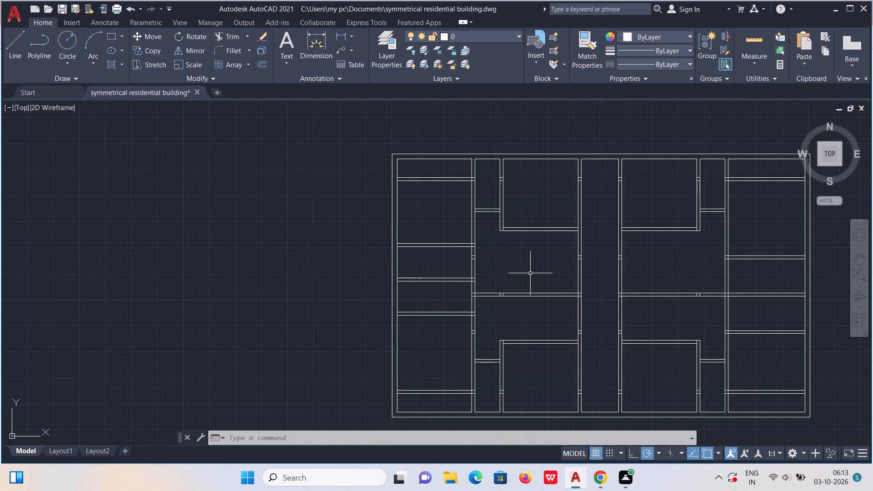
Undo the offsets and trims that re-spaced the left column's partitions, going back to the original partition layout.
{"action": "key", "text": "ctrl+z"}
{"action": "key", "text": "ctrl+z"}
{"action": "key", "text": "ctrl+z"}
{"action": "key", "text": "ctrl+z"}
{"action": "key", "text": "ctrl+z"}
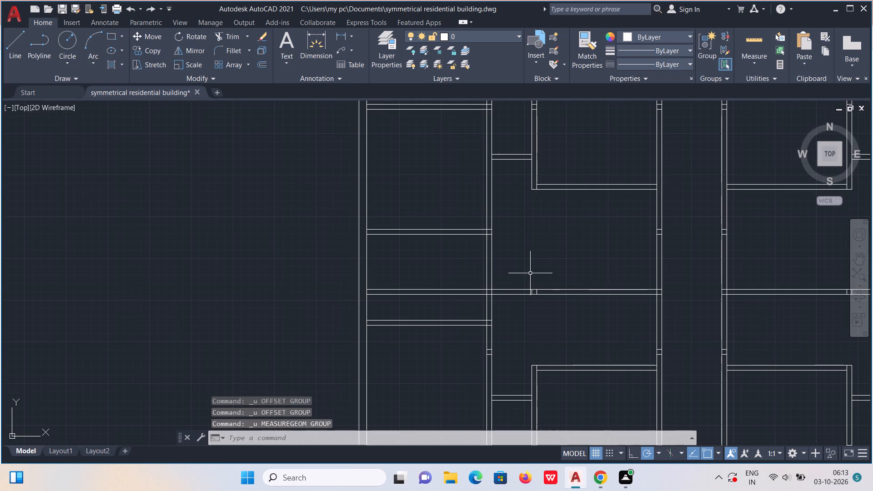
{"action": "key", "text": "ctrl+z"}
{"action": "key", "text": "ctrl+z"}
{"action": "key", "text": "ctrl+z"}
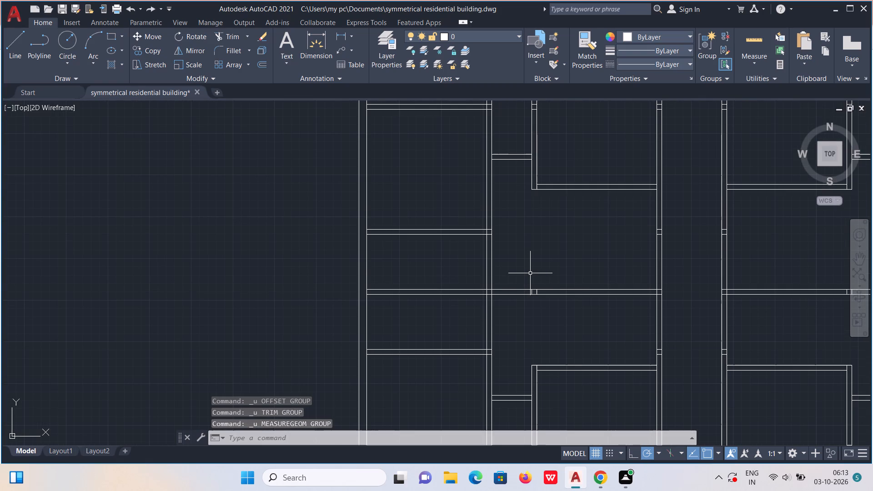
{"action": "scroll", "coordinate": [530, 273], "scroll_direction": "down", "scroll_amount": 2}
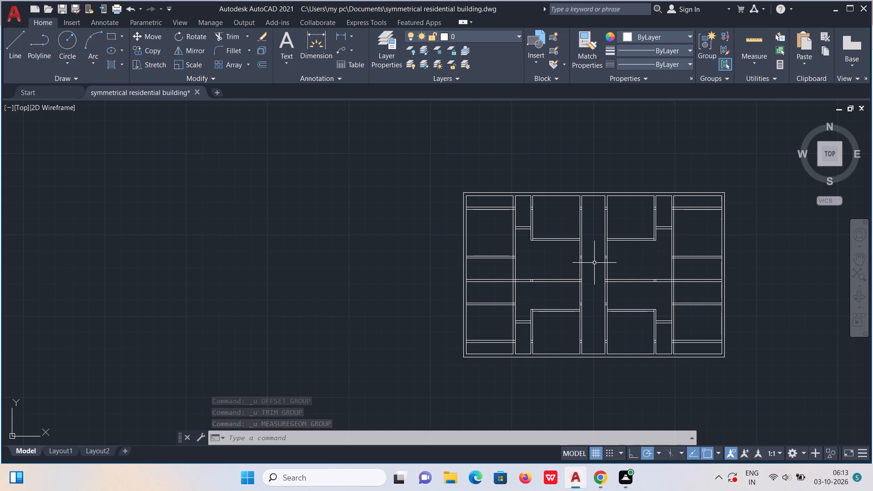
Draw a 6" thick partition across the central corridor, aligned with the wall stubs above the middle horizontal wall.
{"action": "middle_click_drag", "start_coordinate": [591, 267], "coordinate": [537, 282]}
{"action": "scroll", "coordinate": [536, 279], "scroll_direction": "up", "scroll_amount": 1}
{"action": "key", "text": "l"}
{"action": "key", "text": "Return"}
{"action": "scroll", "coordinate": [527, 269], "scroll_direction": "up", "scroll_amount": 5}
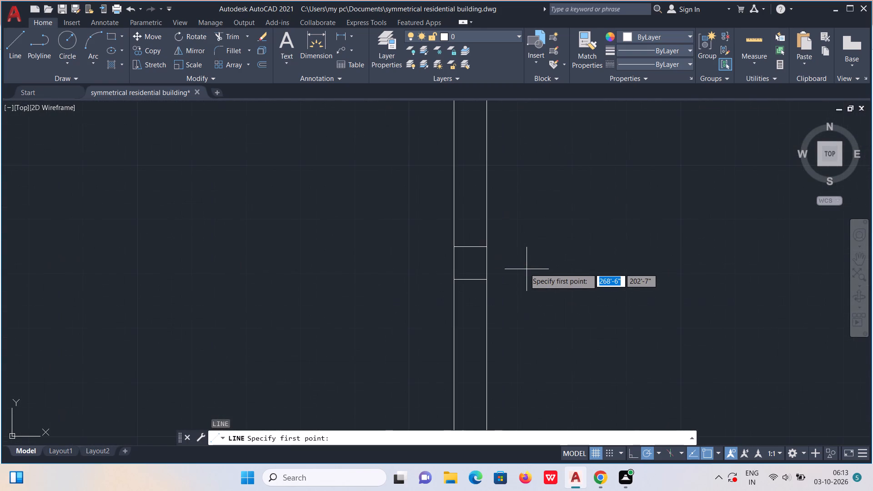
{"action": "left_click", "coordinate": [482, 247]}
{"action": "scroll", "coordinate": [482, 247], "scroll_direction": "down", "scroll_amount": 2}
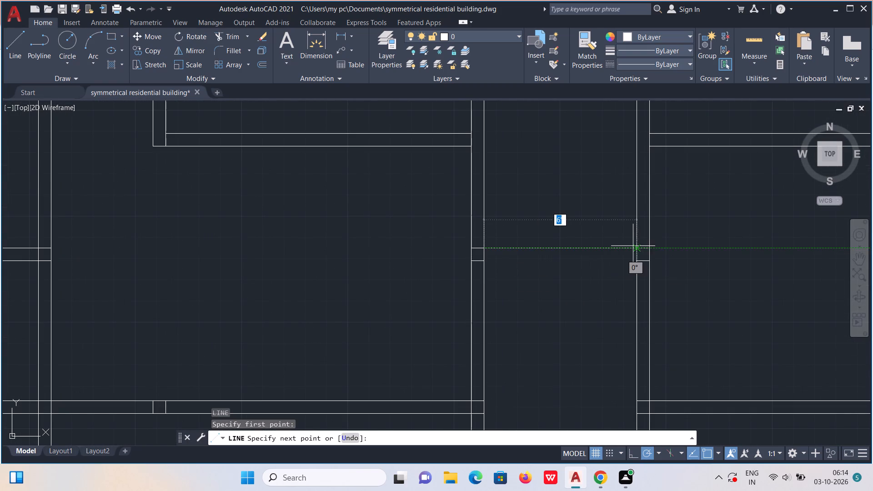
{"action": "left_click", "coordinate": [637, 245]}
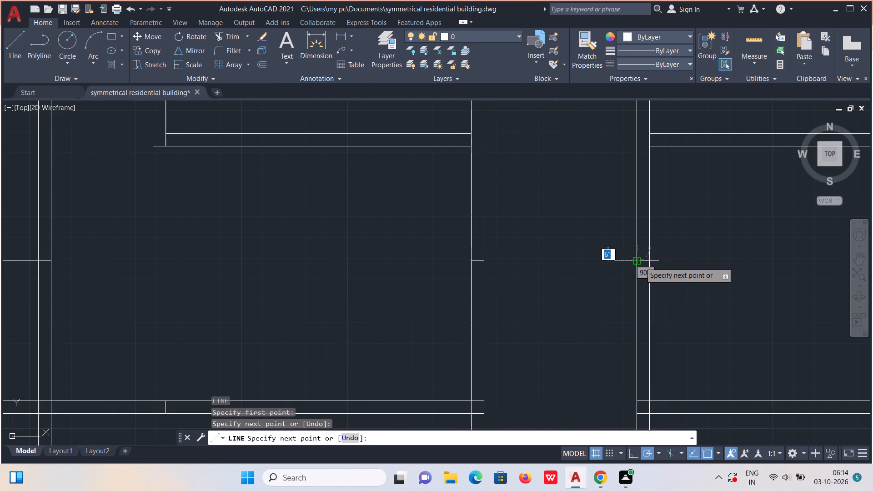
{"action": "left_click", "coordinate": [640, 262]}
{"action": "left_click", "coordinate": [482, 265]}
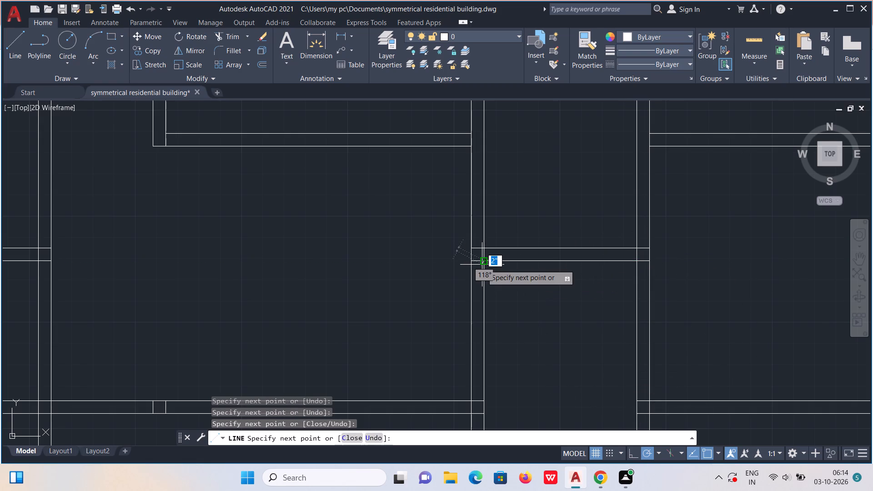
{"action": "key", "text": "Escape"}
Trim the left column's top partition where it meets the first vertical partition and the left outer wall.
{"action": "scroll", "coordinate": [491, 278], "scroll_direction": "down", "scroll_amount": 2}
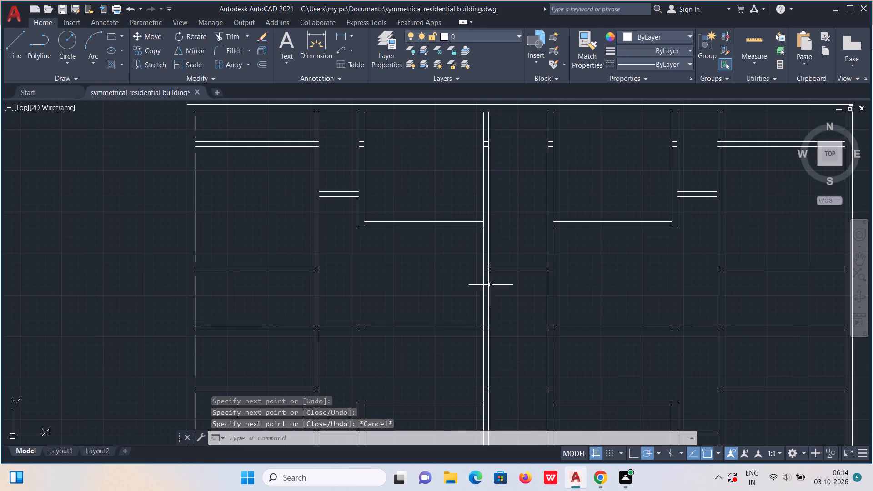
{"action": "middle_click_drag", "start_coordinate": [405, 253], "coordinate": [677, 322]}
{"action": "scroll", "coordinate": [677, 322], "scroll_direction": "up", "scroll_amount": 1}
{"action": "scroll", "coordinate": [673, 325], "scroll_direction": "down", "scroll_amount": 2}
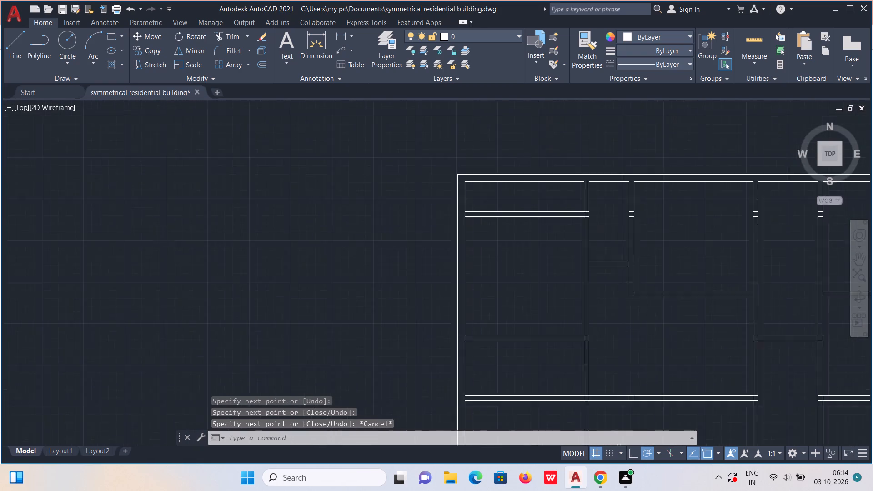
{"action": "scroll", "coordinate": [673, 325], "scroll_direction": "down", "scroll_amount": 1}
{"action": "middle_click_drag", "start_coordinate": [667, 314], "coordinate": [555, 299]}
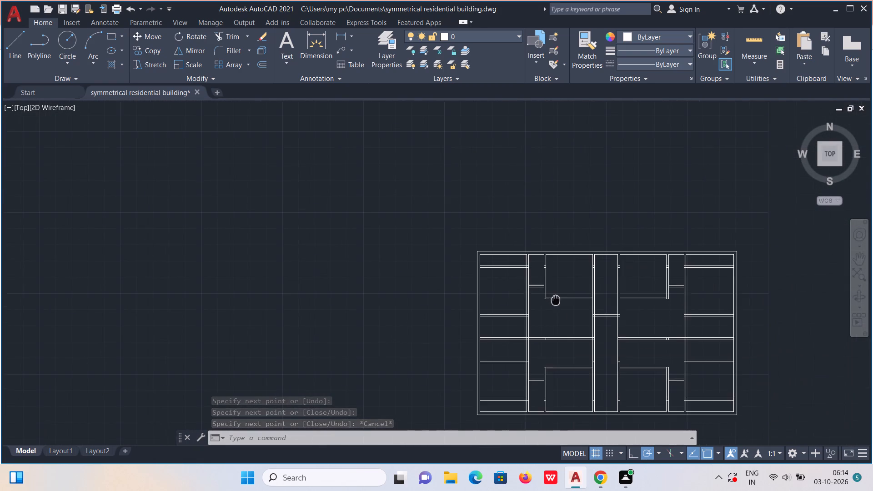
{"action": "scroll", "coordinate": [553, 286], "scroll_direction": "up", "scroll_amount": 2}
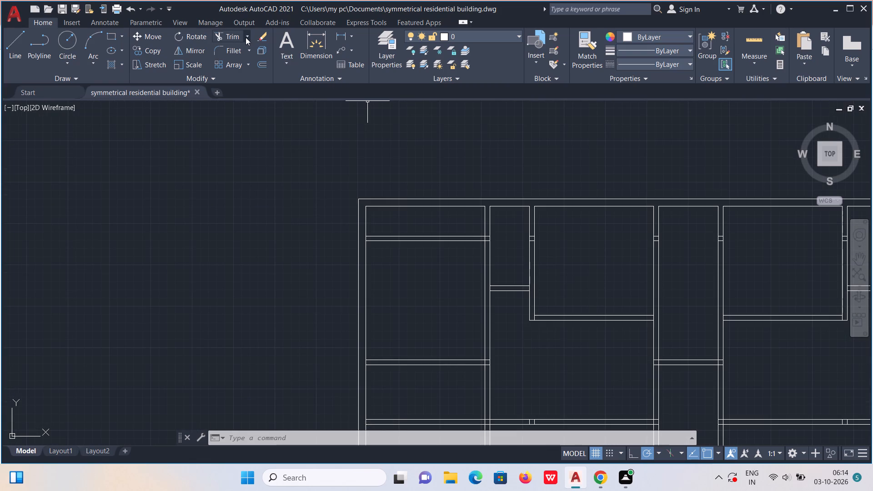
{"action": "left_click", "coordinate": [227, 34]}
{"action": "scroll", "coordinate": [404, 215], "scroll_direction": "down", "scroll_amount": 1}
{"action": "scroll", "coordinate": [407, 216], "scroll_direction": "up", "scroll_amount": 2}
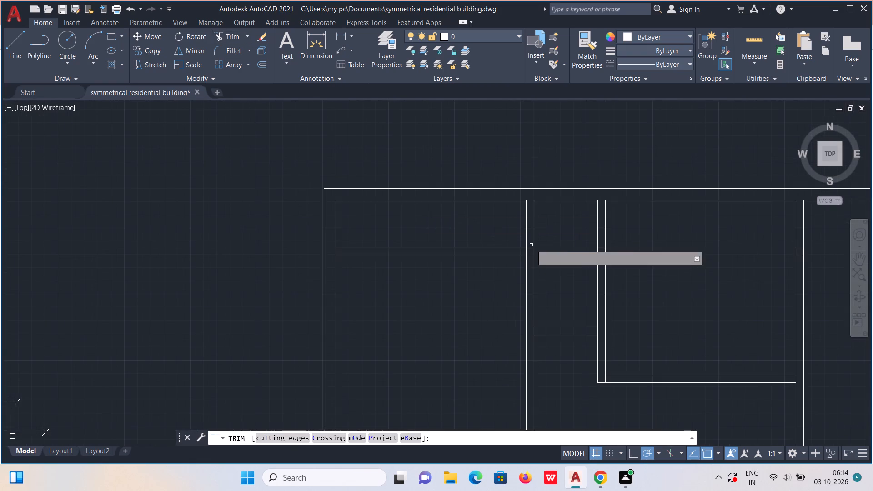
{"action": "left_click_drag", "start_coordinate": [530, 243], "coordinate": [530, 265]}
{"action": "scroll", "coordinate": [525, 250], "scroll_direction": "up", "scroll_amount": 3}
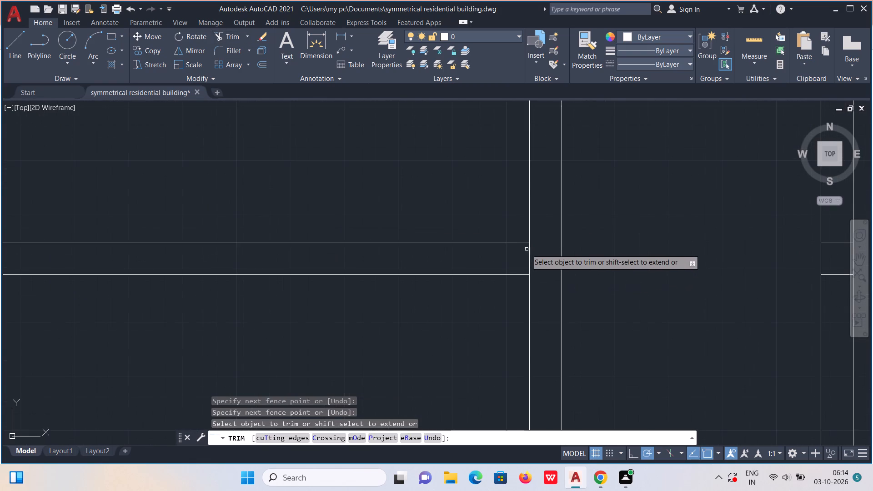
{"action": "left_click_drag", "start_coordinate": [532, 253], "coordinate": [511, 256]}
{"action": "scroll", "coordinate": [510, 255], "scroll_direction": "down", "scroll_amount": 3}
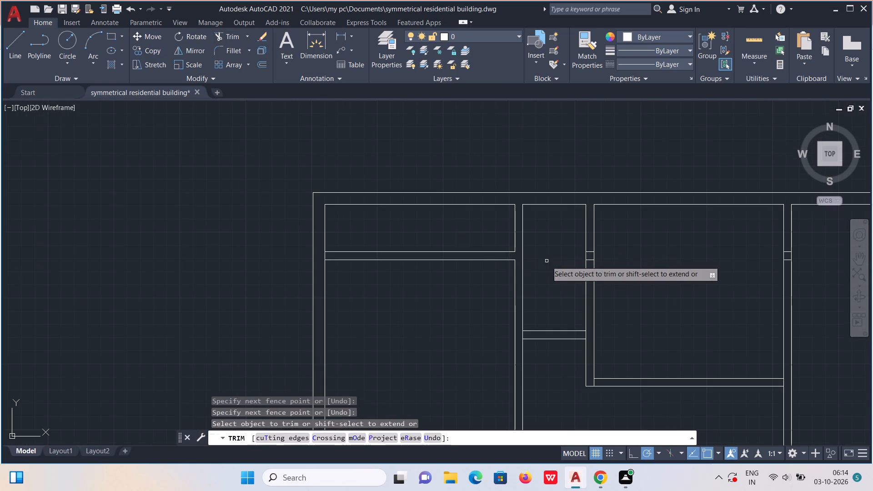
{"action": "scroll", "coordinate": [330, 262], "scroll_direction": "up", "scroll_amount": 4}
{"action": "left_click_drag", "start_coordinate": [294, 241], "coordinate": [334, 241]}
{"action": "scroll", "coordinate": [335, 238], "scroll_direction": "down", "scroll_amount": 3}
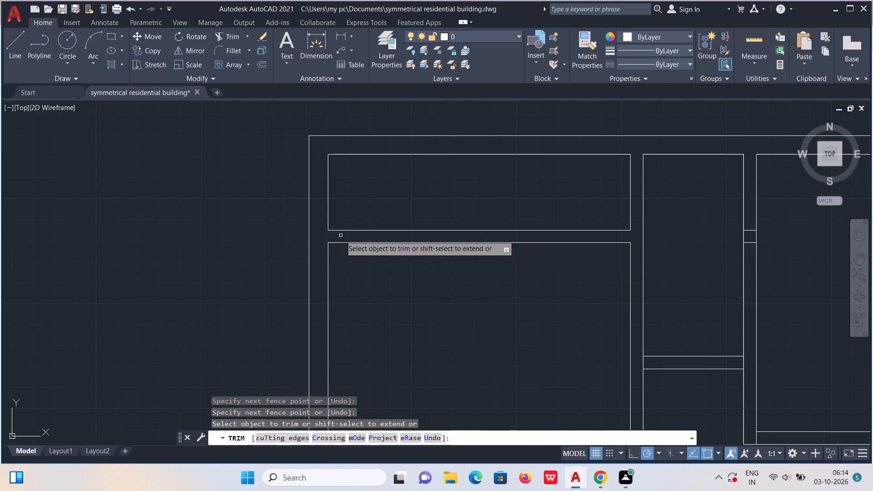
Trim the junctions around the upper-left narrow room: the cross lines in its right wall, its short partition's ends and the adjoining room corner.
{"action": "middle_click_drag", "start_coordinate": [734, 251], "coordinate": [585, 267]}
{"action": "scroll", "coordinate": [595, 252], "scroll_direction": "up", "scroll_amount": 2}
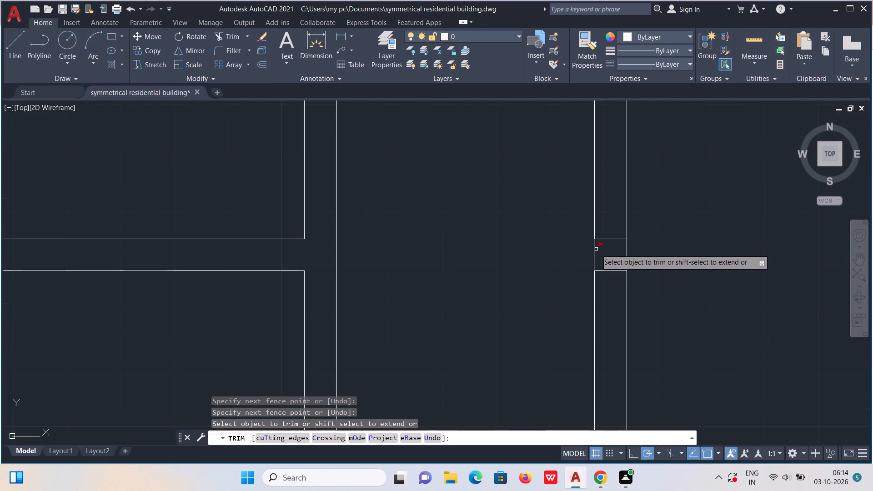
{"action": "left_click_drag", "start_coordinate": [604, 229], "coordinate": [613, 282]}
{"action": "scroll", "coordinate": [614, 282], "scroll_direction": "down", "scroll_amount": 4}
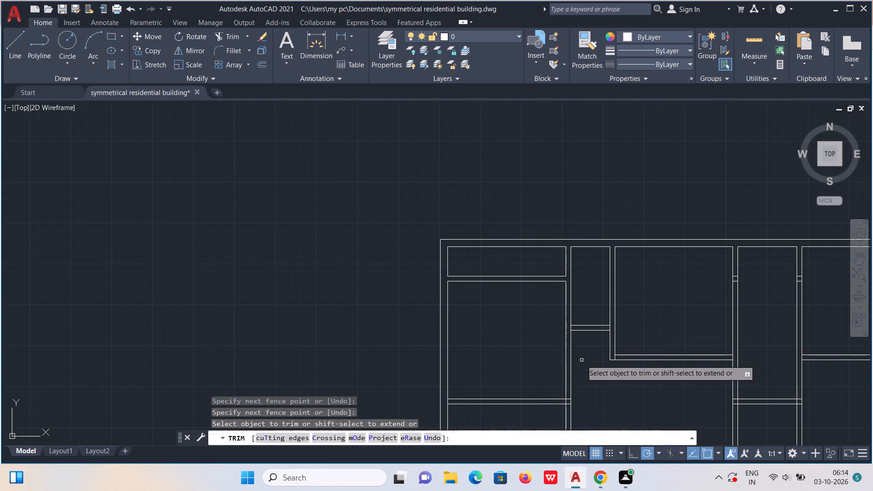
{"action": "scroll", "coordinate": [582, 360], "scroll_direction": "up", "scroll_amount": 3}
{"action": "left_click_drag", "start_coordinate": [536, 240], "coordinate": [568, 239]}
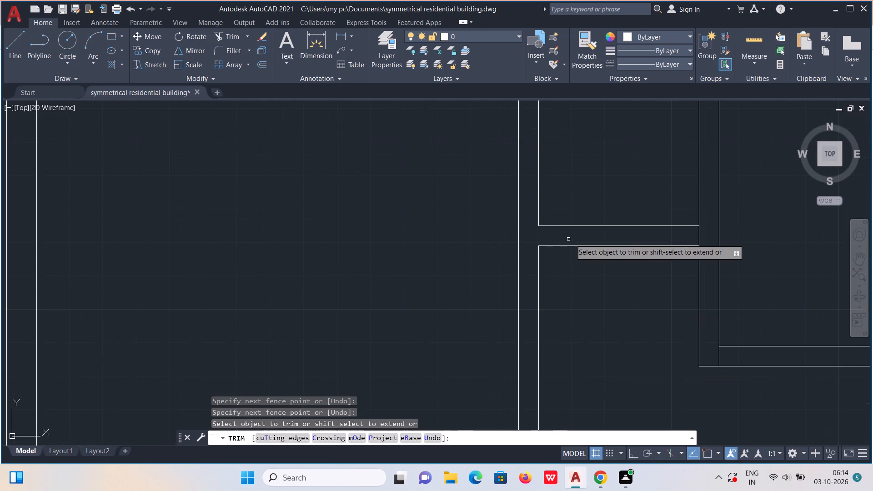
{"action": "left_click", "coordinate": [697, 237]}
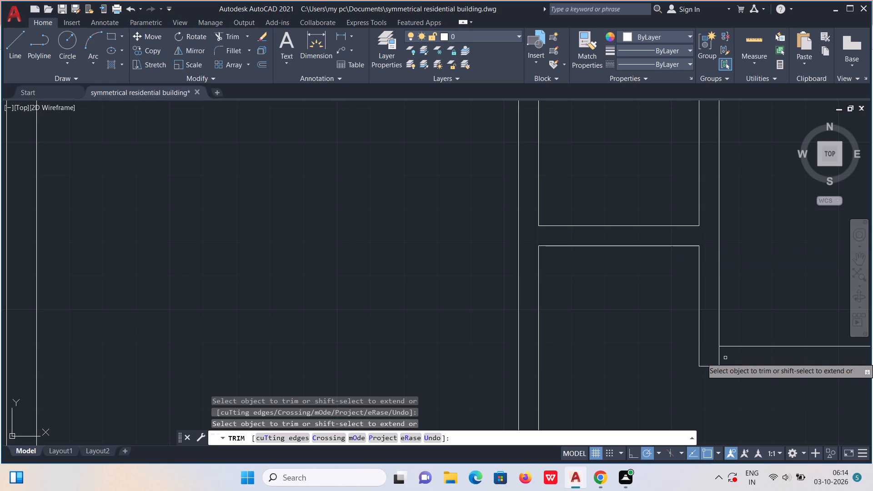
{"action": "left_click_drag", "start_coordinate": [725, 358], "coordinate": [708, 360]}
Trim both ends of the left column's second partition at the first vertical partition and the left outer wall.
{"action": "scroll", "coordinate": [706, 356], "scroll_direction": "down", "scroll_amount": 2}
{"action": "scroll", "coordinate": [663, 387], "scroll_direction": "down", "scroll_amount": 1}
{"action": "middle_click_drag", "start_coordinate": [656, 374], "coordinate": [628, 200]}
{"action": "scroll", "coordinate": [632, 232], "scroll_direction": "up", "scroll_amount": 3}
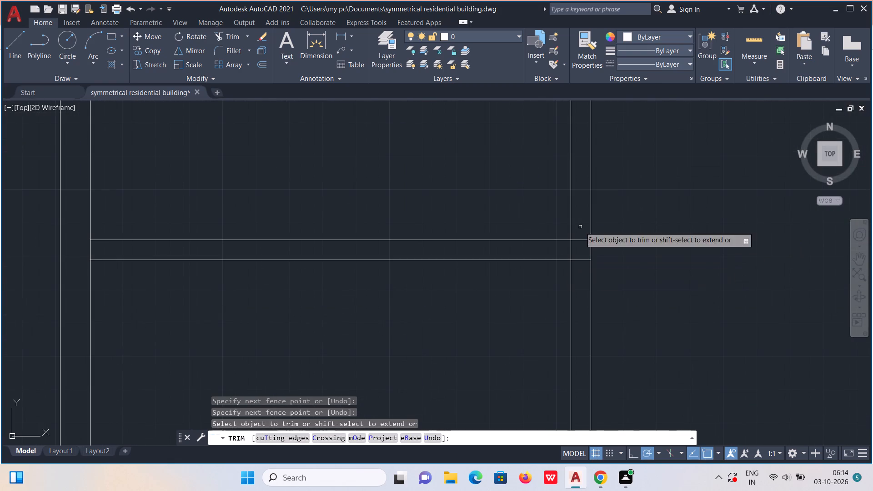
{"action": "left_click_drag", "start_coordinate": [580, 227], "coordinate": [579, 277]}
{"action": "left_click_drag", "start_coordinate": [579, 262], "coordinate": [567, 252]}
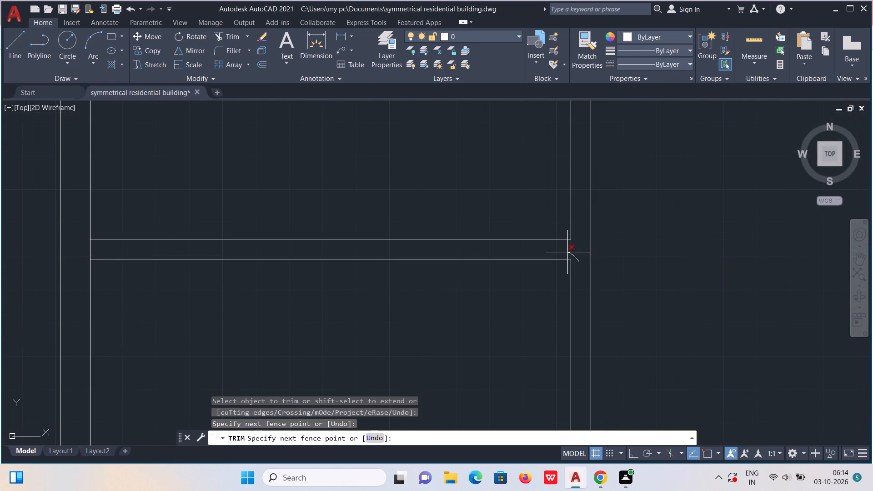
{"action": "left_click_drag", "start_coordinate": [86, 251], "coordinate": [96, 251]}
Trim the left half's middle horizontal wall at the outer wall and first vertical partition, and remove the short cross lines inside it.
{"action": "scroll", "coordinate": [184, 266], "scroll_direction": "down", "scroll_amount": 2}
{"action": "scroll", "coordinate": [461, 271], "scroll_direction": "down", "scroll_amount": 2}
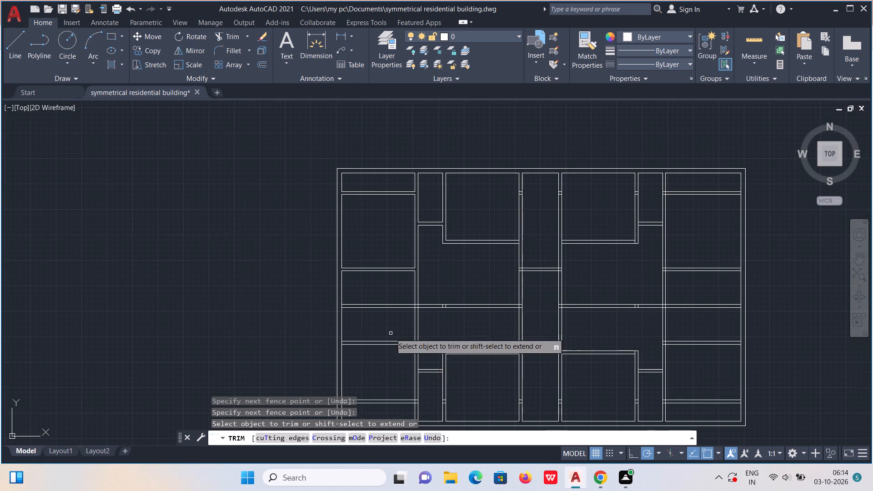
{"action": "scroll", "coordinate": [348, 308], "scroll_direction": "up", "scroll_amount": 4}
{"action": "left_click_drag", "start_coordinate": [323, 291], "coordinate": [337, 290]}
{"action": "scroll", "coordinate": [345, 295], "scroll_direction": "down", "scroll_amount": 3}
{"action": "scroll", "coordinate": [468, 298], "scroll_direction": "up", "scroll_amount": 5}
{"action": "left_click_drag", "start_coordinate": [456, 244], "coordinate": [456, 307]}
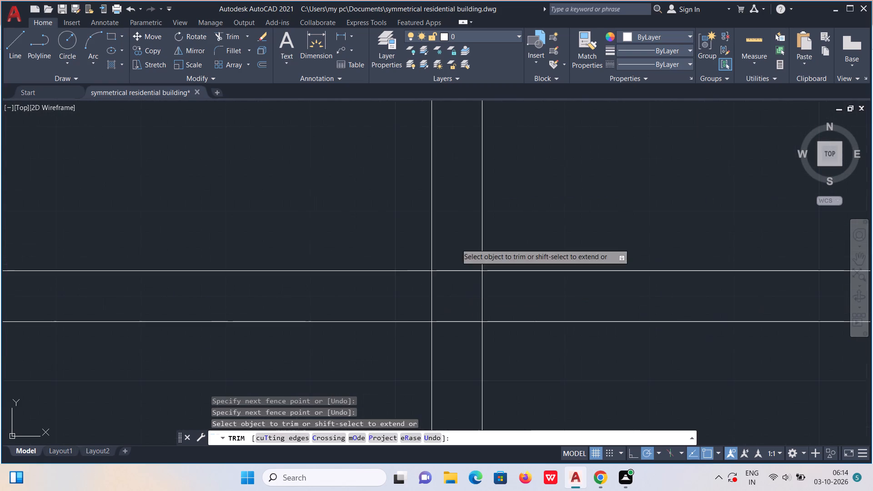
{"action": "left_click_drag", "start_coordinate": [456, 307], "coordinate": [462, 353]}
{"action": "left_click_drag", "start_coordinate": [407, 308], "coordinate": [498, 296]}
{"action": "scroll", "coordinate": [500, 295], "scroll_direction": "down", "scroll_amount": 4}
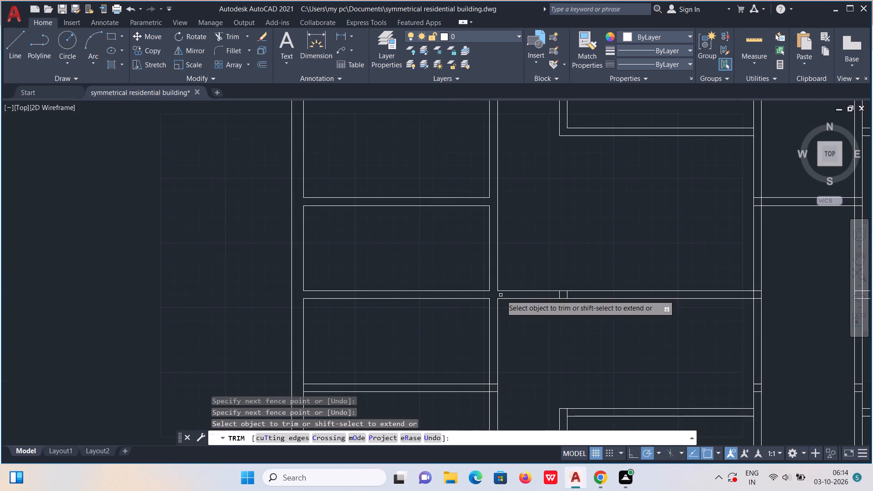
{"action": "scroll", "coordinate": [625, 306], "scroll_direction": "up", "scroll_amount": 4}
{"action": "left_click_drag", "start_coordinate": [227, 261], "coordinate": [331, 267]}
Trim both ends of the left column's fourth partition, just below the middle wall, to open its wall junctions.
{"action": "scroll", "coordinate": [335, 264], "scroll_direction": "down", "scroll_amount": 4}
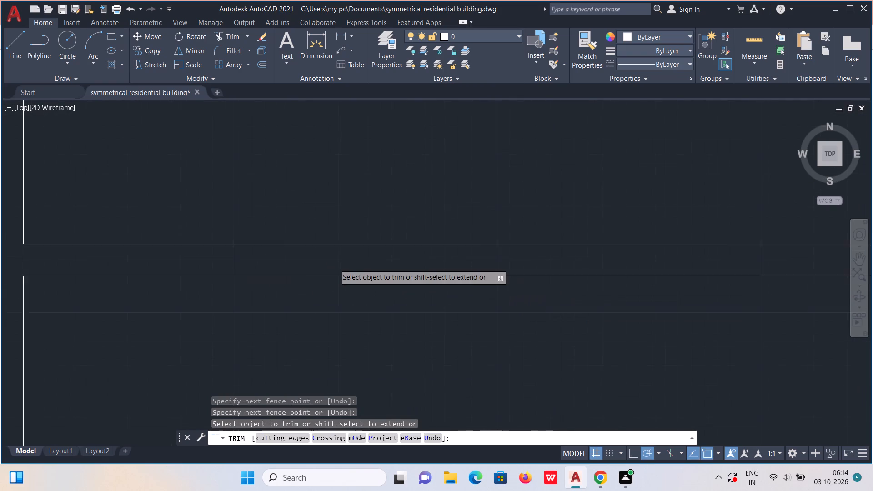
{"action": "middle_click_drag", "start_coordinate": [293, 346], "coordinate": [588, 225]}
{"action": "scroll", "coordinate": [572, 235], "scroll_direction": "up", "scroll_amount": 3}
{"action": "left_click_drag", "start_coordinate": [497, 215], "coordinate": [498, 230]}
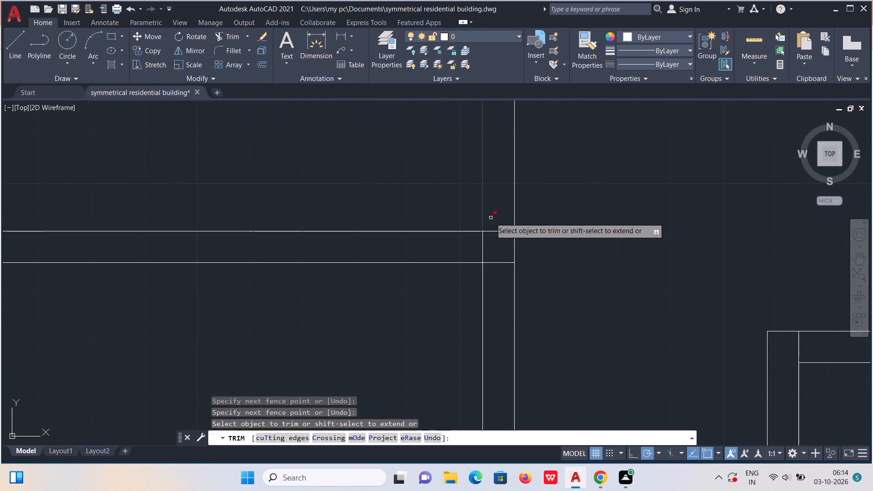
{"action": "left_click_drag", "start_coordinate": [498, 230], "coordinate": [504, 283]}
{"action": "left_click_drag", "start_coordinate": [496, 259], "coordinate": [472, 250]}
{"action": "scroll", "coordinate": [476, 250], "scroll_direction": "down", "scroll_amount": 4}
{"action": "scroll", "coordinate": [356, 259], "scroll_direction": "up", "scroll_amount": 2}
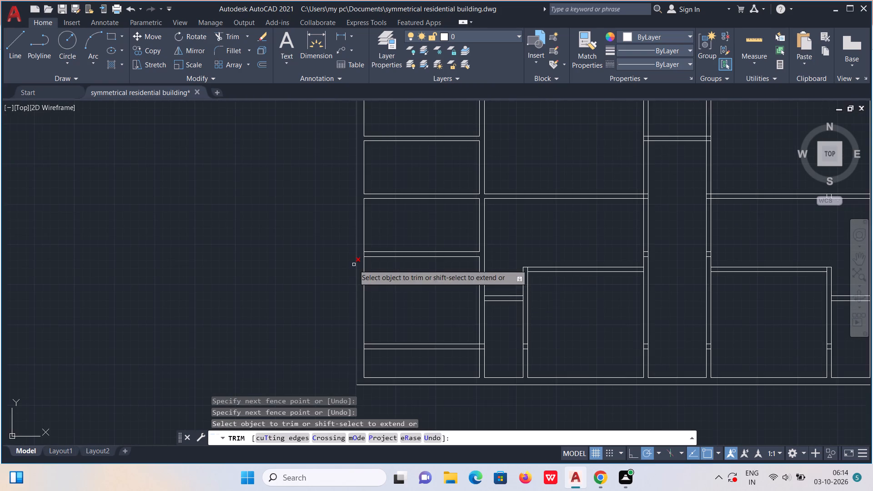
{"action": "scroll", "coordinate": [356, 259], "scroll_direction": "up", "scroll_amount": 2}
{"action": "left_click_drag", "start_coordinate": [398, 234], "coordinate": [418, 232]}
Trim both ends of the left column's bottom partition at the left outer wall and the first vertical partition.
{"action": "scroll", "coordinate": [424, 237], "scroll_direction": "down", "scroll_amount": 5}
{"action": "scroll", "coordinate": [436, 320], "scroll_direction": "up", "scroll_amount": 2}
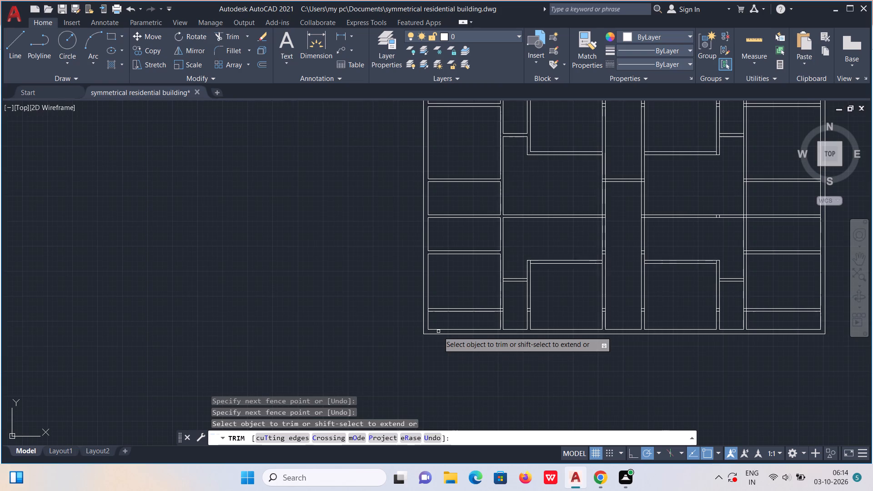
{"action": "scroll", "coordinate": [438, 329], "scroll_direction": "up", "scroll_amount": 1}
{"action": "left_click_drag", "start_coordinate": [395, 285], "coordinate": [410, 284]}
{"action": "scroll", "coordinate": [431, 286], "scroll_direction": "down", "scroll_amount": 2}
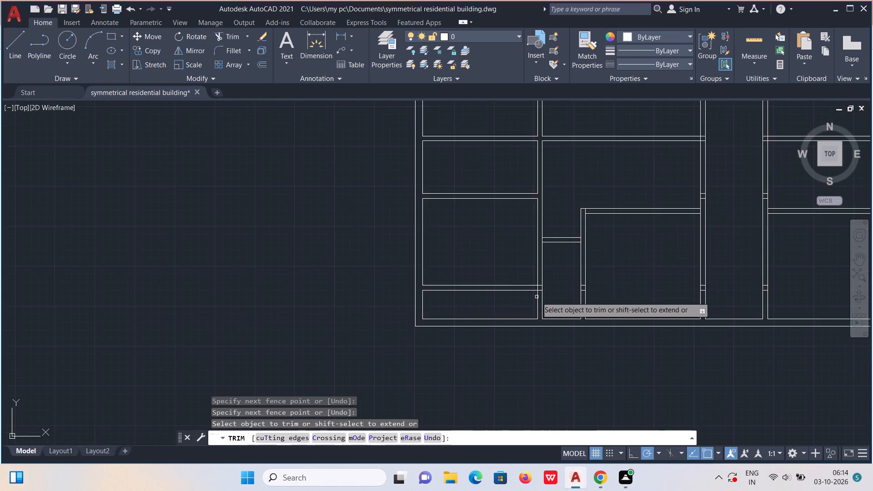
{"action": "scroll", "coordinate": [538, 296], "scroll_direction": "up", "scroll_amount": 5}
{"action": "left_click_drag", "start_coordinate": [548, 185], "coordinate": [576, 300]}
{"action": "left_click_drag", "start_coordinate": [552, 242], "coordinate": [542, 242]}
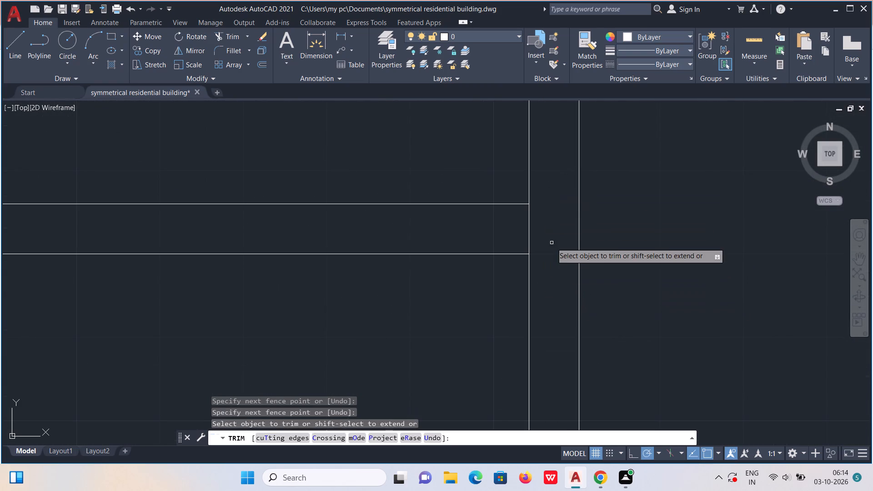
{"action": "left_click_drag", "start_coordinate": [542, 242], "coordinate": [475, 242]}
Trim the junctions around the lower-left narrow room: the cross lines in its right wall, its short partition's ends and the adjoining room corner.
{"action": "scroll", "coordinate": [475, 241], "scroll_direction": "down", "scroll_amount": 5}
{"action": "scroll", "coordinate": [530, 242], "scroll_direction": "up", "scroll_amount": 4}
{"action": "left_click_drag", "start_coordinate": [530, 244], "coordinate": [530, 245]}
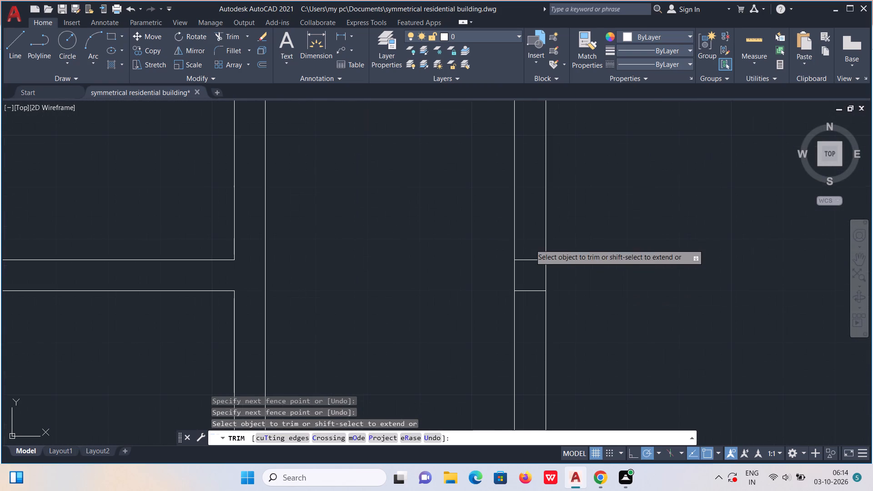
{"action": "left_click_drag", "start_coordinate": [530, 245], "coordinate": [538, 321]}
{"action": "scroll", "coordinate": [538, 309], "scroll_direction": "down", "scroll_amount": 3}
{"action": "scroll", "coordinate": [481, 215], "scroll_direction": "up", "scroll_amount": 4}
{"action": "left_click_drag", "start_coordinate": [408, 271], "coordinate": [409, 272]}
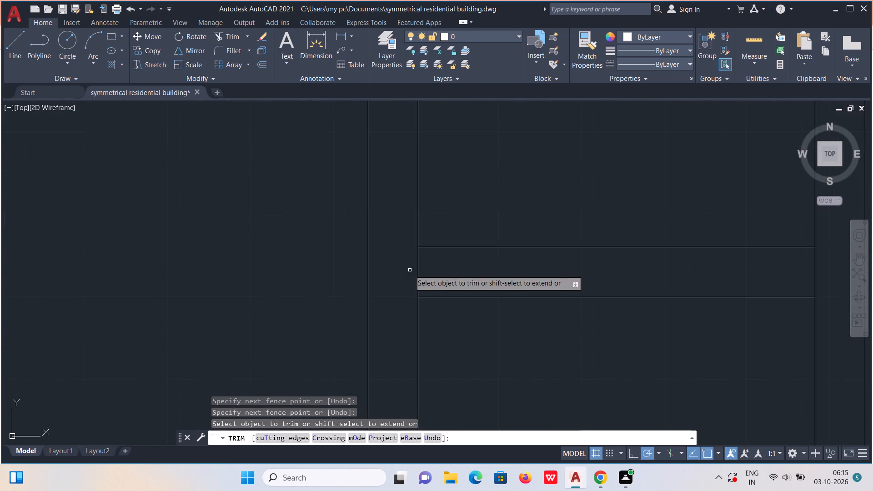
{"action": "left_click_drag", "start_coordinate": [409, 272], "coordinate": [425, 273]}
{"action": "left_click_drag", "start_coordinate": [771, 270], "coordinate": [819, 278]}
{"action": "scroll", "coordinate": [819, 271], "scroll_direction": "down", "scroll_amount": 3}
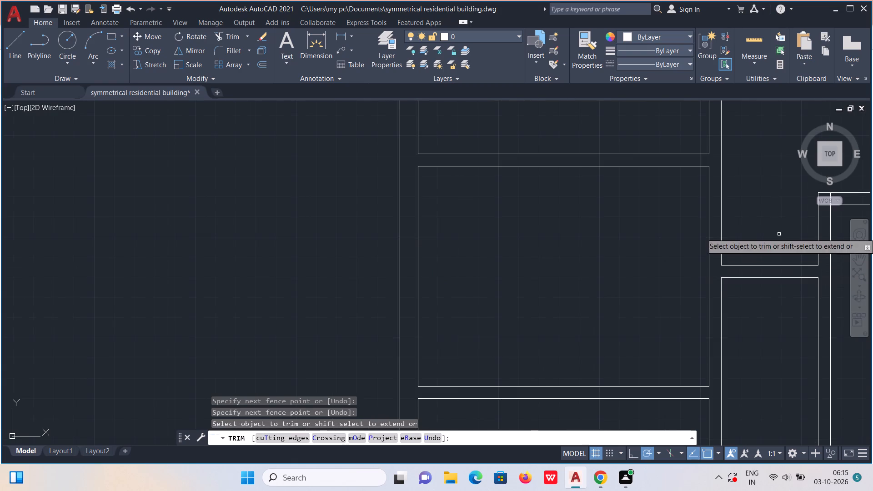
{"action": "middle_click_drag", "start_coordinate": [779, 233], "coordinate": [552, 414]}
{"action": "scroll", "coordinate": [604, 391], "scroll_direction": "up", "scroll_amount": 3}
{"action": "left_click_drag", "start_coordinate": [589, 361], "coordinate": [624, 351]}
{"action": "scroll", "coordinate": [625, 350], "scroll_direction": "down", "scroll_amount": 5}
{"action": "middle_click_drag", "start_coordinate": [649, 320], "coordinate": [479, 220]}
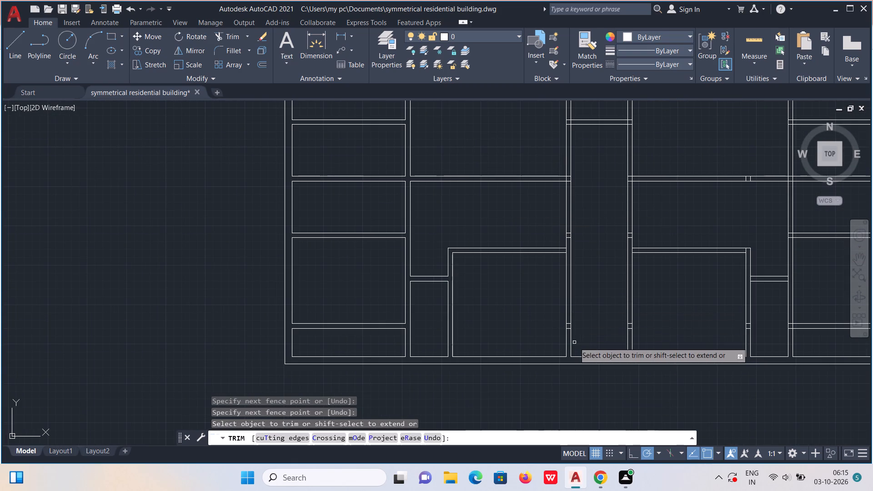
Trim the corridor's left wall alongside the lower-left room: remove the short cross lines and open the room's top wall junction.
{"action": "scroll", "coordinate": [574, 342], "scroll_direction": "up", "scroll_amount": 3}
{"action": "left_click_drag", "start_coordinate": [555, 266], "coordinate": [551, 316]}
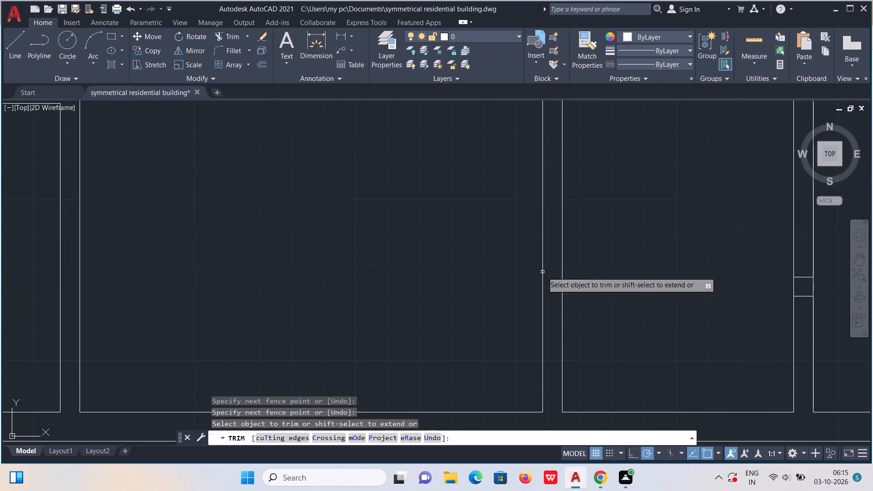
{"action": "middle_click_drag", "start_coordinate": [504, 204], "coordinate": [507, 434]}
{"action": "scroll", "coordinate": [562, 199], "scroll_direction": "up", "scroll_amount": 2}
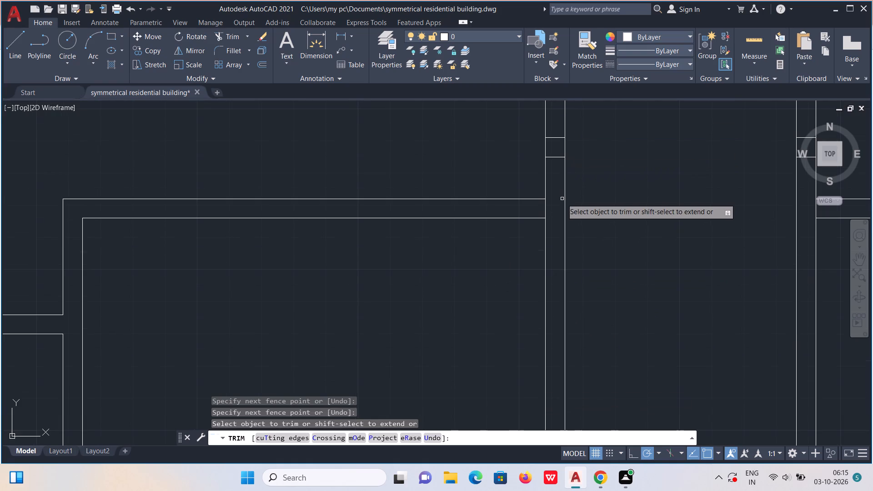
{"action": "left_click_drag", "start_coordinate": [536, 218], "coordinate": [480, 216]}
{"action": "scroll", "coordinate": [492, 209], "scroll_direction": "down", "scroll_amount": 3}
{"action": "scroll", "coordinate": [507, 157], "scroll_direction": "up", "scroll_amount": 3}
{"action": "left_click_drag", "start_coordinate": [507, 183], "coordinate": [517, 262]}
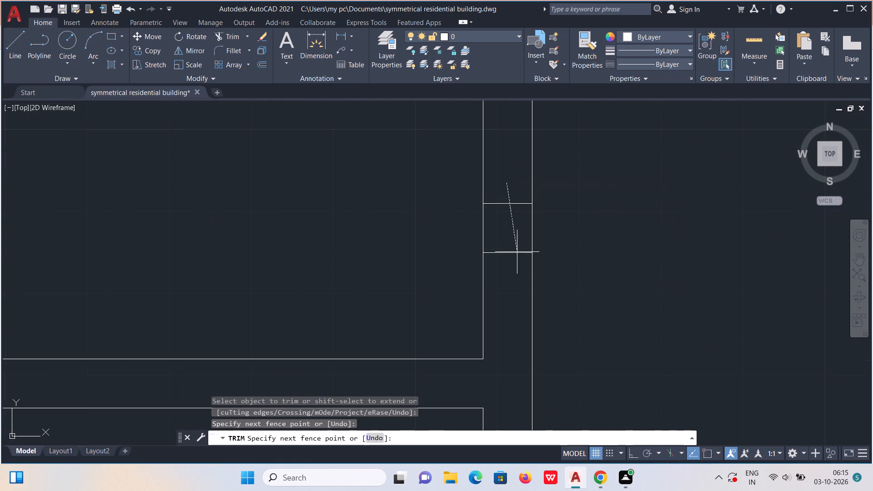
{"action": "left_click_drag", "start_coordinate": [517, 262], "coordinate": [517, 311]}
Trim the left half's middle horizontal wall where it meets the corridor's left wall to open the junction.
{"action": "scroll", "coordinate": [512, 292], "scroll_direction": "down", "scroll_amount": 4}
{"action": "middle_click_drag", "start_coordinate": [472, 250], "coordinate": [487, 396]}
{"action": "scroll", "coordinate": [554, 276], "scroll_direction": "up", "scroll_amount": 3}
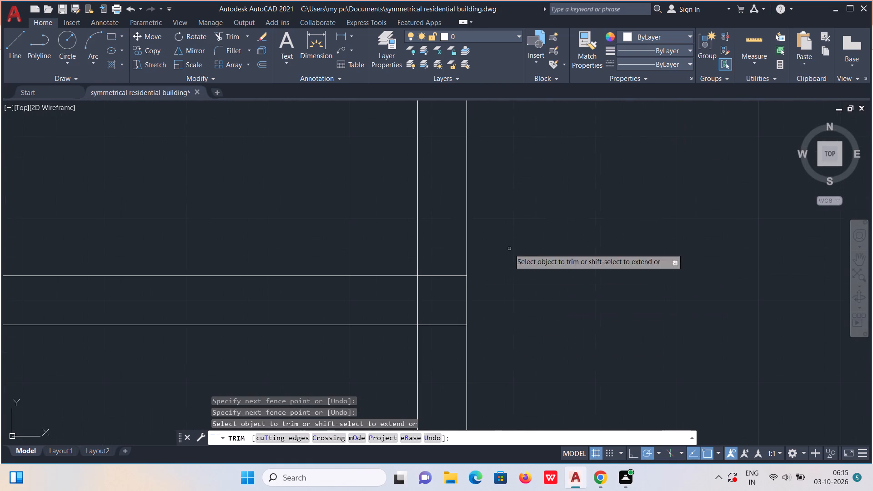
{"action": "left_click_drag", "start_coordinate": [446, 263], "coordinate": [436, 376]}
{"action": "left_click_drag", "start_coordinate": [429, 298], "coordinate": [409, 301]}
Trim the left end of the corridor partition to open its junction with the corridor's left wall.
{"action": "scroll", "coordinate": [406, 298], "scroll_direction": "down", "scroll_amount": 5}
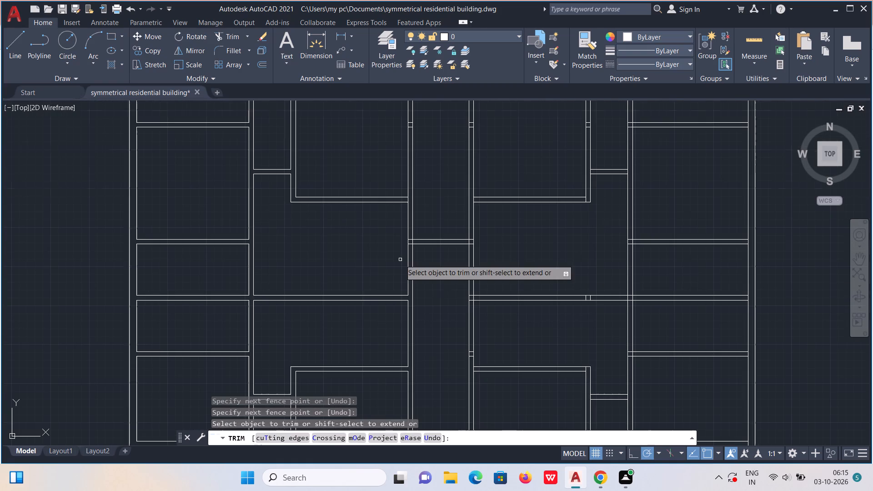
{"action": "scroll", "coordinate": [421, 230], "scroll_direction": "up", "scroll_amount": 4}
{"action": "left_click_drag", "start_coordinate": [348, 274], "coordinate": [349, 349]}
{"action": "left_click_drag", "start_coordinate": [348, 305], "coordinate": [369, 308]}
{"action": "scroll", "coordinate": [369, 305], "scroll_direction": "down", "scroll_amount": 4}
Open the upper-left room's bottom wall junction with the corridor's left wall, and trim the cross lines inside that wall near the top.
{"action": "middle_click_drag", "start_coordinate": [331, 287], "coordinate": [358, 331]}
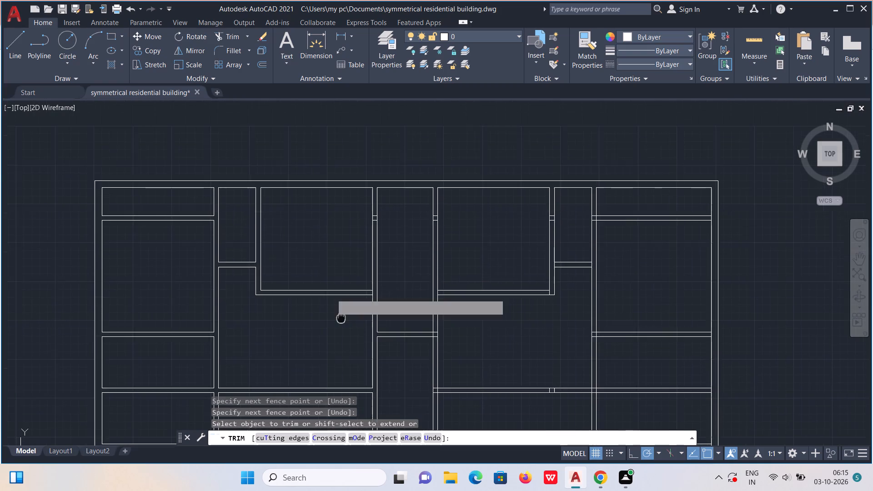
{"action": "scroll", "coordinate": [379, 240], "scroll_direction": "up", "scroll_amount": 3}
{"action": "scroll", "coordinate": [425, 373], "scroll_direction": "down", "scroll_amount": 4}
{"action": "scroll", "coordinate": [421, 406], "scroll_direction": "up", "scroll_amount": 3}
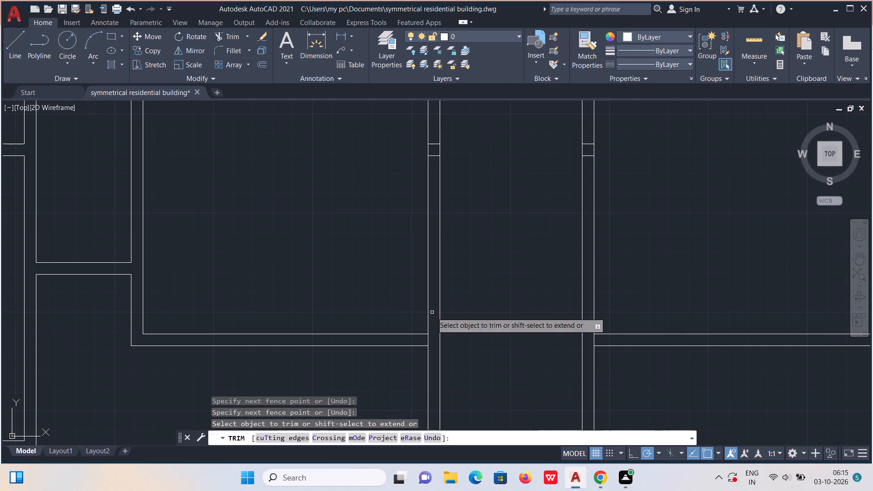
{"action": "left_click", "coordinate": [428, 340]}
{"action": "middle_click_drag", "start_coordinate": [401, 258], "coordinate": [398, 449]}
{"action": "scroll", "coordinate": [397, 302], "scroll_direction": "up", "scroll_amount": 1}
{"action": "left_click_drag", "start_coordinate": [451, 251], "coordinate": [454, 293]}
{"action": "scroll", "coordinate": [454, 293], "scroll_direction": "down", "scroll_amount": 4}
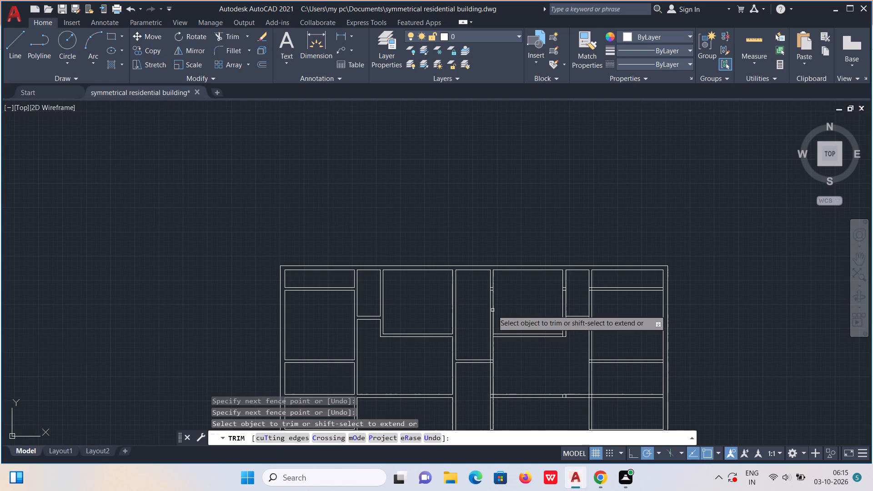
Trim the cross lines inside the corridor's right wall near the top, and open the upper-right room's bottom wall junction with it.
{"action": "scroll", "coordinate": [493, 301], "scroll_direction": "up", "scroll_amount": 5}
{"action": "left_click_drag", "start_coordinate": [485, 207], "coordinate": [502, 269]}
{"action": "scroll", "coordinate": [502, 270], "scroll_direction": "down", "scroll_amount": 3}
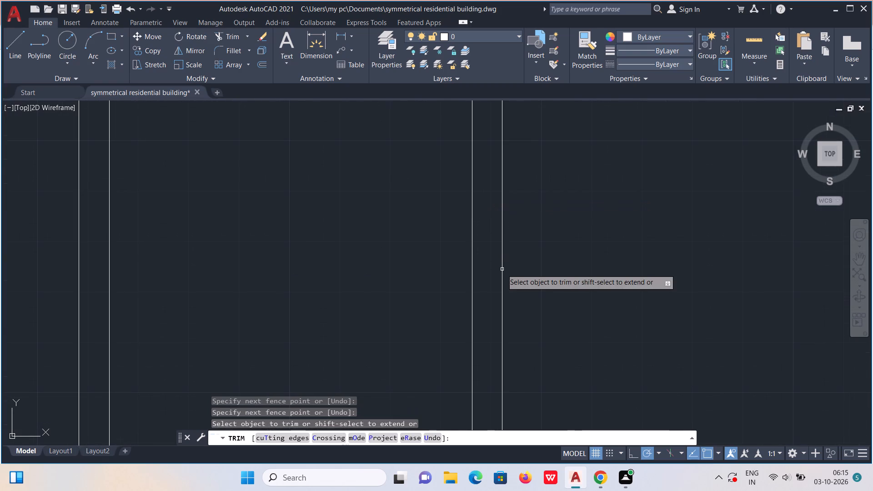
{"action": "scroll", "coordinate": [502, 269], "scroll_direction": "down", "scroll_amount": 3}
{"action": "scroll", "coordinate": [491, 318], "scroll_direction": "down", "scroll_amount": 1}
{"action": "scroll", "coordinate": [492, 318], "scroll_direction": "up", "scroll_amount": 4}
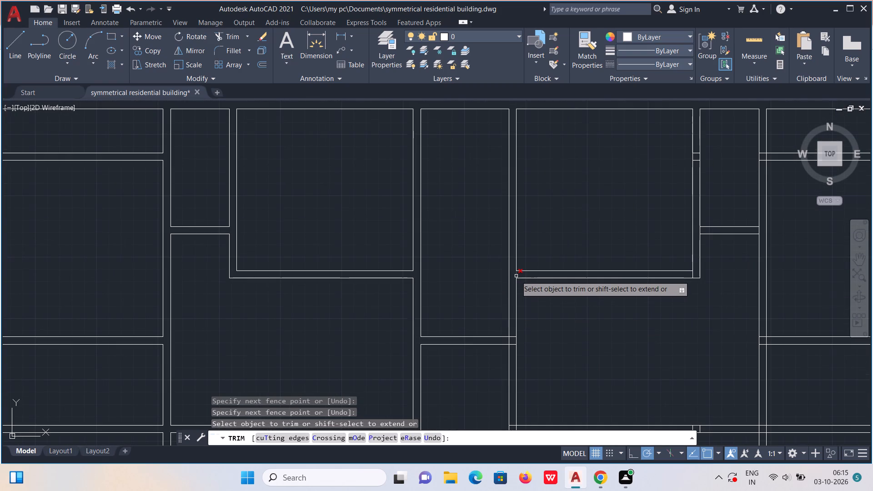
{"action": "left_click", "coordinate": [516, 276]}
Trim the right end of the corridor partition to open its junction with the corridor's right wall.
{"action": "scroll", "coordinate": [507, 339], "scroll_direction": "up", "scroll_amount": 3}
{"action": "left_click_drag", "start_coordinate": [522, 329], "coordinate": [530, 368]}
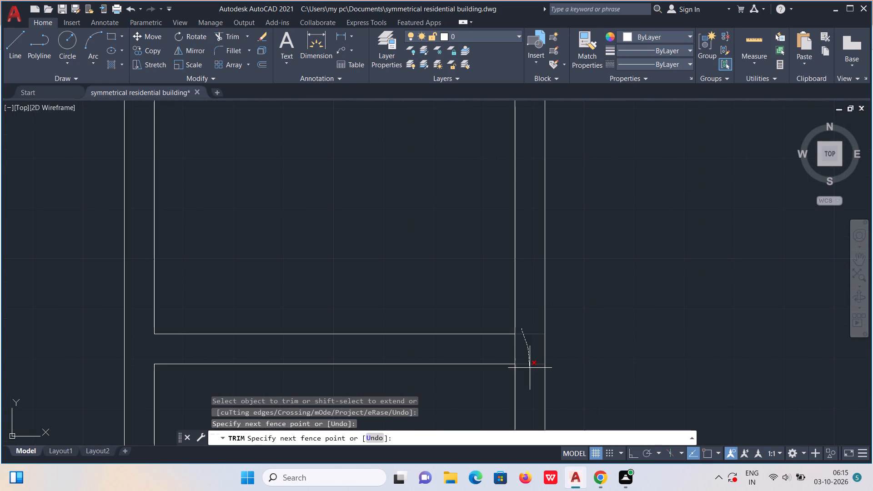
{"action": "left_click_drag", "start_coordinate": [524, 347], "coordinate": [488, 350]}
Trim the cross lines in the upper-right narrow room's left wall and open both ends of its short partition.
{"action": "scroll", "coordinate": [487, 349], "scroll_direction": "down", "scroll_amount": 3}
{"action": "scroll", "coordinate": [687, 161], "scroll_direction": "up", "scroll_amount": 1}
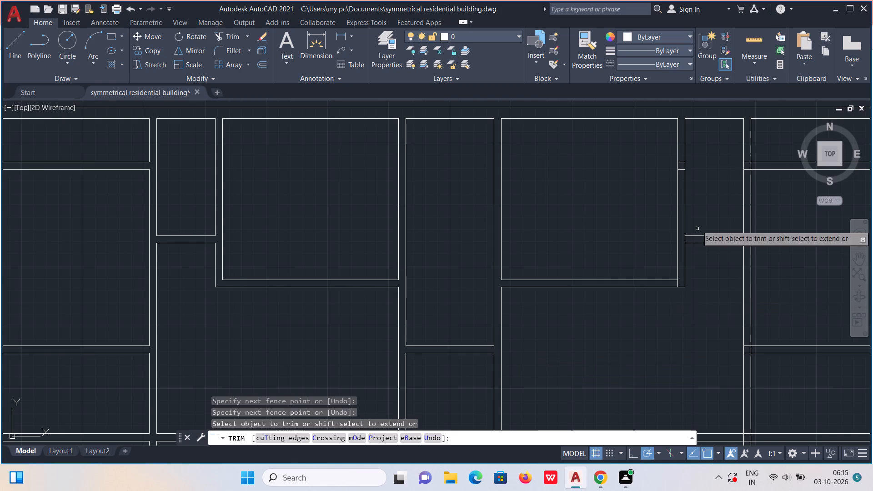
{"action": "scroll", "coordinate": [697, 222], "scroll_direction": "up", "scroll_amount": 1}
{"action": "left_click_drag", "start_coordinate": [677, 162], "coordinate": [677, 191]}
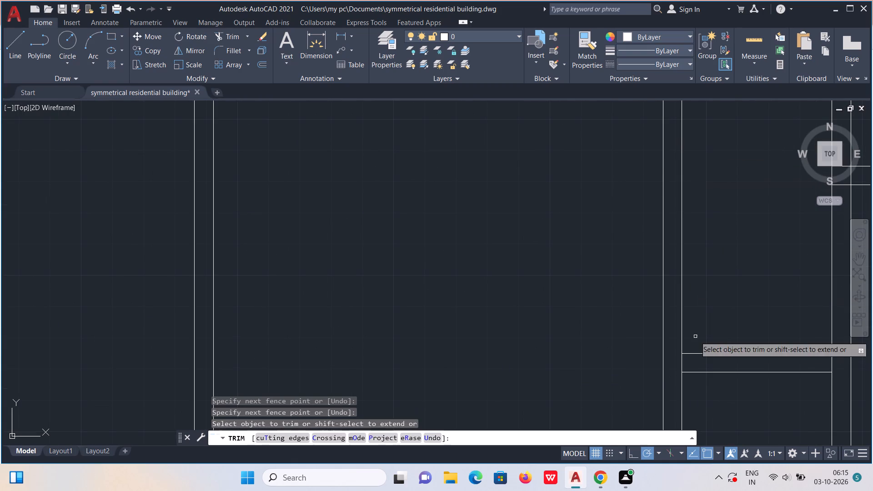
{"action": "left_click", "coordinate": [682, 367]}
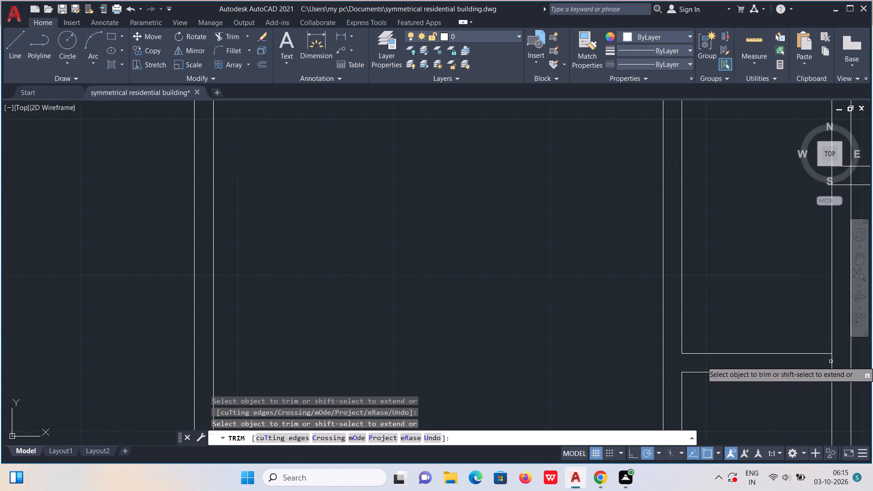
{"action": "left_click", "coordinate": [831, 361]}
Trim both ends of the right column's top partition at the vertical partition and the right outer wall.
{"action": "middle_click_drag", "start_coordinate": [768, 294], "coordinate": [404, 417]}
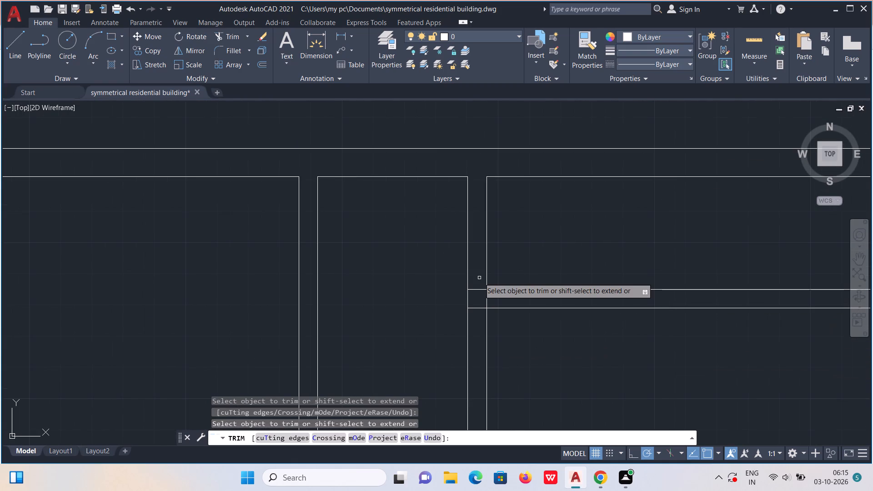
{"action": "left_click_drag", "start_coordinate": [480, 279], "coordinate": [479, 313]}
{"action": "left_click_drag", "start_coordinate": [479, 302], "coordinate": [489, 302]}
{"action": "scroll", "coordinate": [489, 301], "scroll_direction": "down", "scroll_amount": 4}
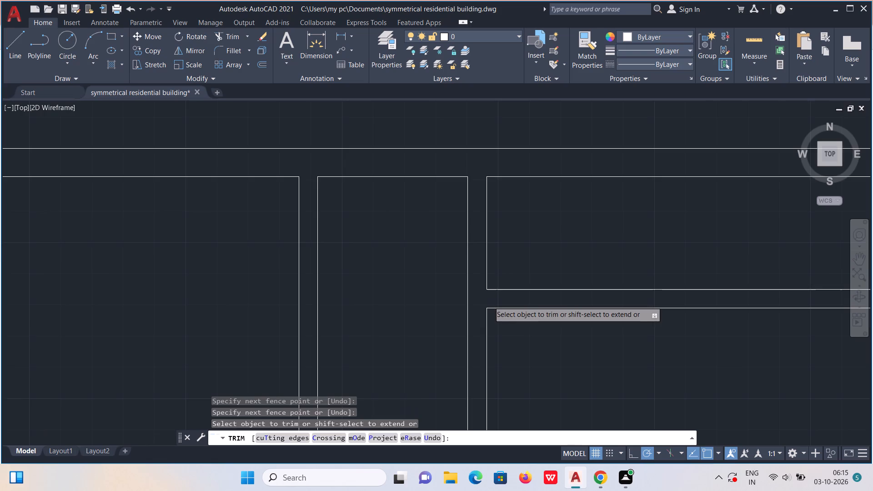
{"action": "scroll", "coordinate": [551, 311], "scroll_direction": "up", "scroll_amount": 5}
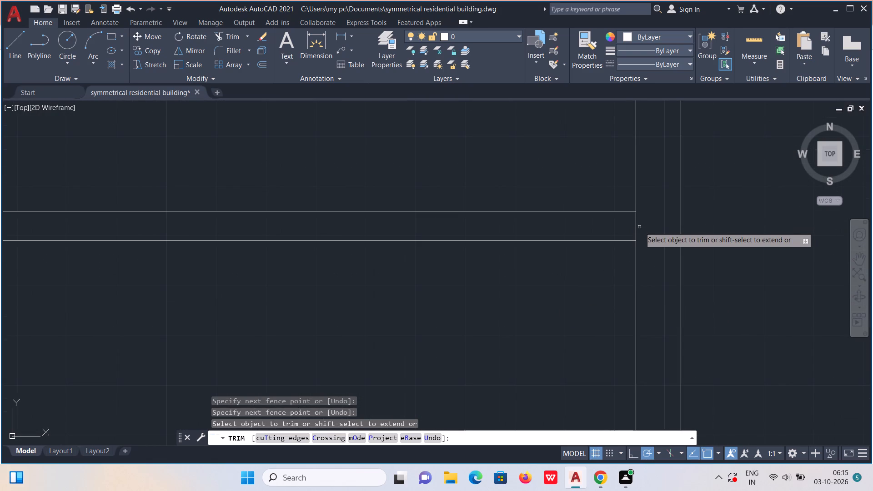
{"action": "left_click", "coordinate": [635, 225]}
Trim both ends of the right column's second partition, just above the middle wall, to open its wall junctions.
{"action": "scroll", "coordinate": [633, 238], "scroll_direction": "down", "scroll_amount": 3}
{"action": "middle_click_drag", "start_coordinate": [604, 340], "coordinate": [576, 181]}
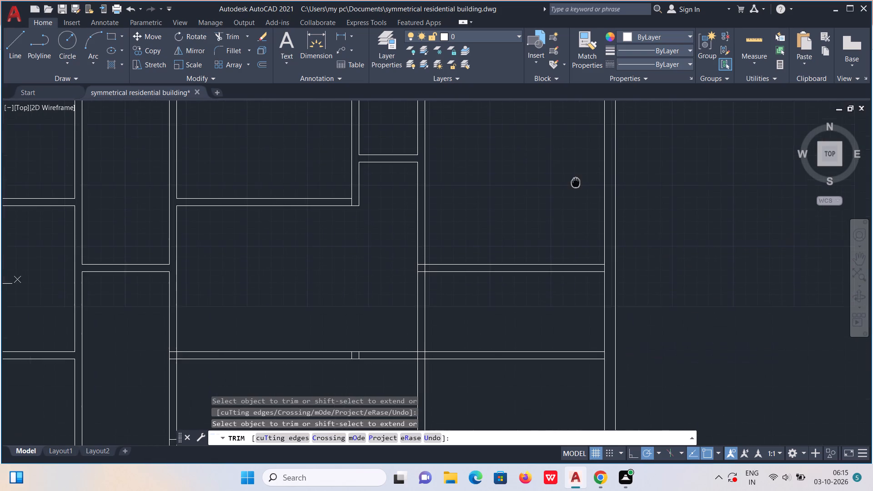
{"action": "scroll", "coordinate": [589, 247], "scroll_direction": "up", "scroll_amount": 3}
{"action": "left_click_drag", "start_coordinate": [657, 307], "coordinate": [616, 308]}
{"action": "scroll", "coordinate": [618, 301], "scroll_direction": "down", "scroll_amount": 4}
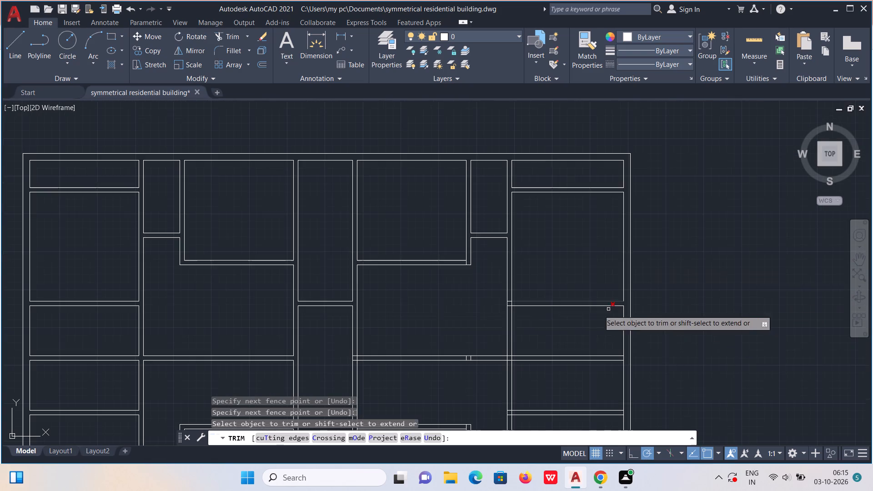
{"action": "scroll", "coordinate": [508, 307], "scroll_direction": "up", "scroll_amount": 4}
{"action": "left_click_drag", "start_coordinate": [508, 251], "coordinate": [521, 319]}
{"action": "left_click_drag", "start_coordinate": [517, 292], "coordinate": [532, 288]}
Trim the right half's middle wall at the vertical partition, outer wall and corridor's right wall, removing the short cross lines inside it.
{"action": "scroll", "coordinate": [532, 288], "scroll_direction": "down", "scroll_amount": 5}
{"action": "scroll", "coordinate": [528, 340], "scroll_direction": "up", "scroll_amount": 4}
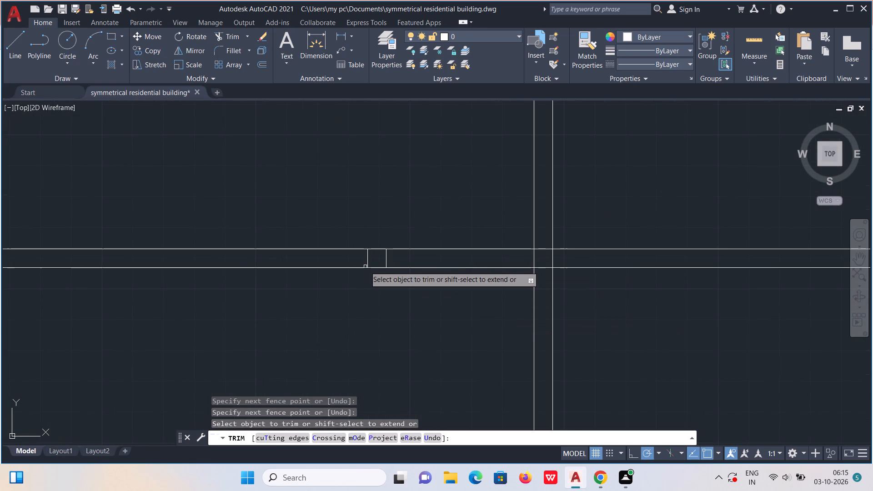
{"action": "left_click_drag", "start_coordinate": [364, 262], "coordinate": [395, 262]}
{"action": "left_click_drag", "start_coordinate": [526, 256], "coordinate": [551, 255]}
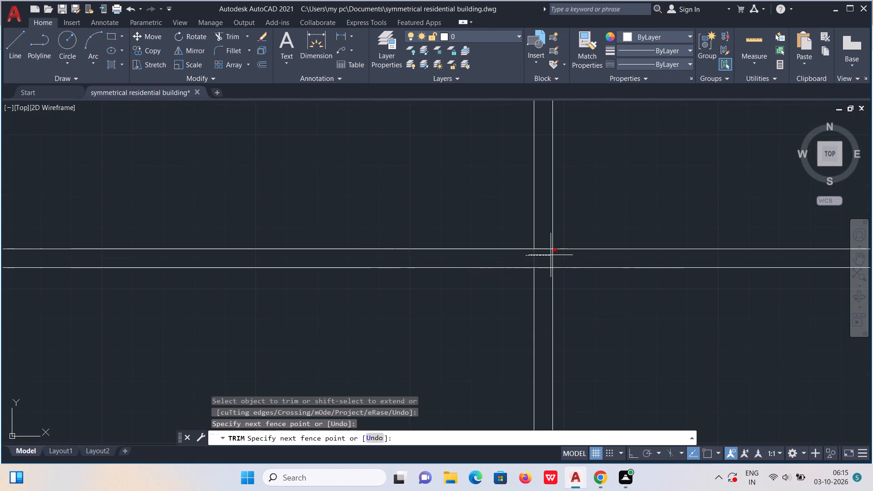
{"action": "left_click_drag", "start_coordinate": [551, 255], "coordinate": [559, 255]}
{"action": "left_click_drag", "start_coordinate": [540, 241], "coordinate": [550, 282]}
{"action": "scroll", "coordinate": [549, 281], "scroll_direction": "down", "scroll_amount": 4}
{"action": "scroll", "coordinate": [618, 284], "scroll_direction": "up", "scroll_amount": 5}
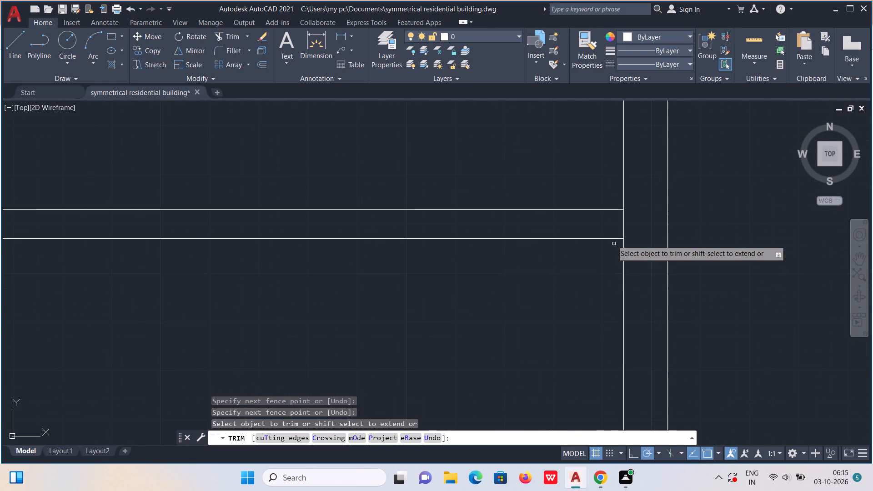
{"action": "left_click_drag", "start_coordinate": [609, 230], "coordinate": [636, 230]}
{"action": "scroll", "coordinate": [637, 230], "scroll_direction": "down", "scroll_amount": 4}
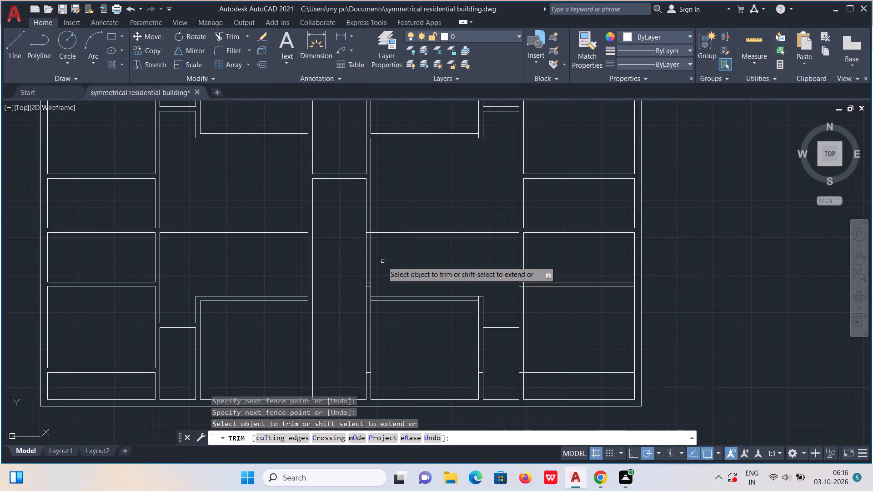
{"action": "scroll", "coordinate": [360, 235], "scroll_direction": "up", "scroll_amount": 5}
{"action": "left_click_drag", "start_coordinate": [409, 180], "coordinate": [411, 249]}
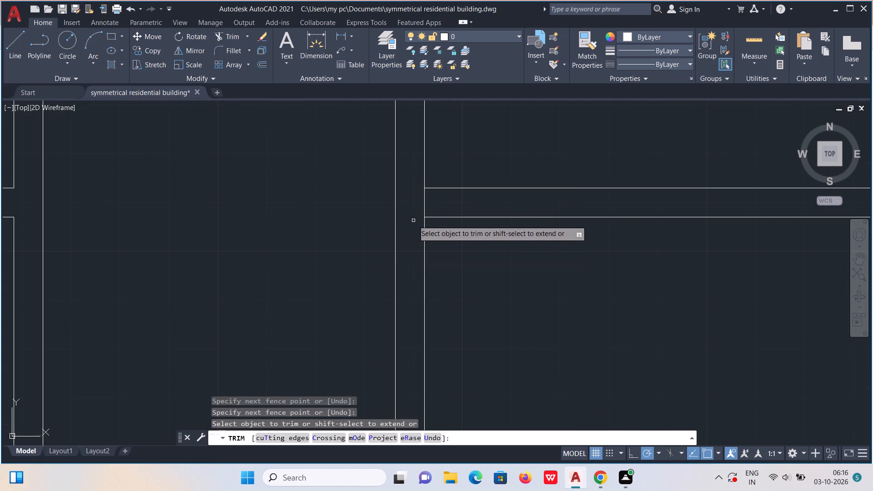
{"action": "left_click_drag", "start_coordinate": [416, 209], "coordinate": [442, 202]}
Trim the cross lines inside the corridor's right wall in the lower half and open the lower-right room's top wall junction.
{"action": "scroll", "coordinate": [442, 217], "scroll_direction": "down", "scroll_amount": 5}
{"action": "scroll", "coordinate": [434, 265], "scroll_direction": "up", "scroll_amount": 6}
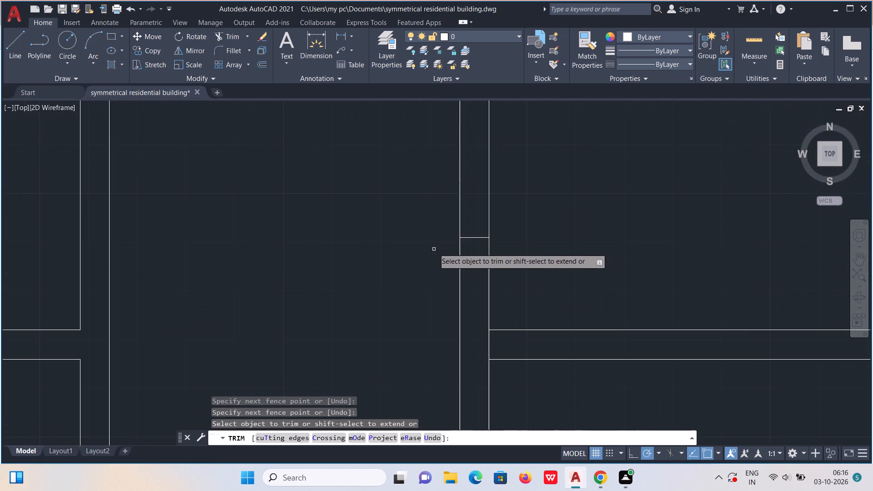
{"action": "left_click_drag", "start_coordinate": [479, 230], "coordinate": [486, 280]}
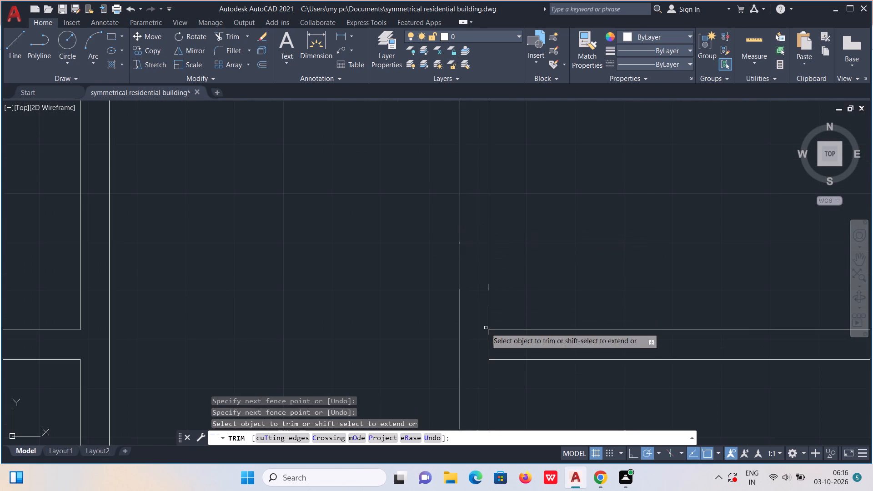
{"action": "left_click_drag", "start_coordinate": [486, 341], "coordinate": [497, 342]}
{"action": "scroll", "coordinate": [498, 342], "scroll_direction": "down", "scroll_amount": 5}
{"action": "scroll", "coordinate": [505, 391], "scroll_direction": "up", "scroll_amount": 4}
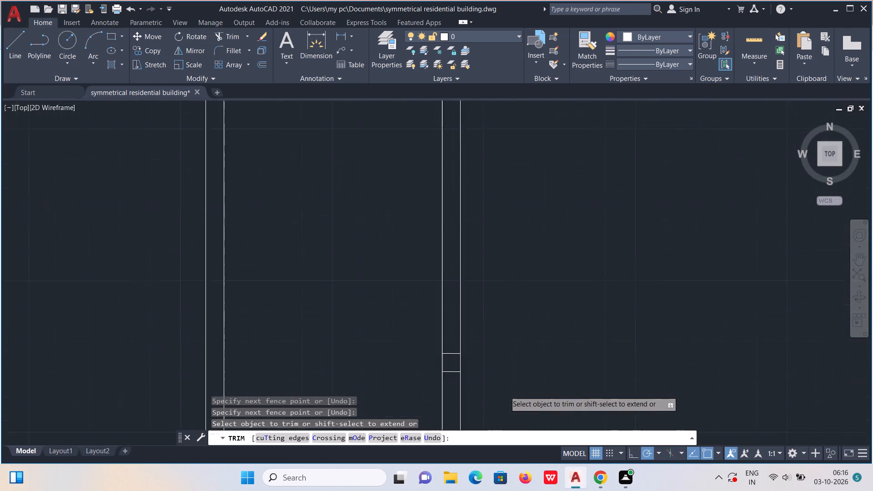
{"action": "scroll", "coordinate": [505, 391], "scroll_direction": "up", "scroll_amount": 3}
{"action": "left_click_drag", "start_coordinate": [286, 213], "coordinate": [316, 380]}
Trim the short cross lines inside the wall between the lower-right room and the adjoining narrow room.
{"action": "scroll", "coordinate": [316, 361], "scroll_direction": "down", "scroll_amount": 4}
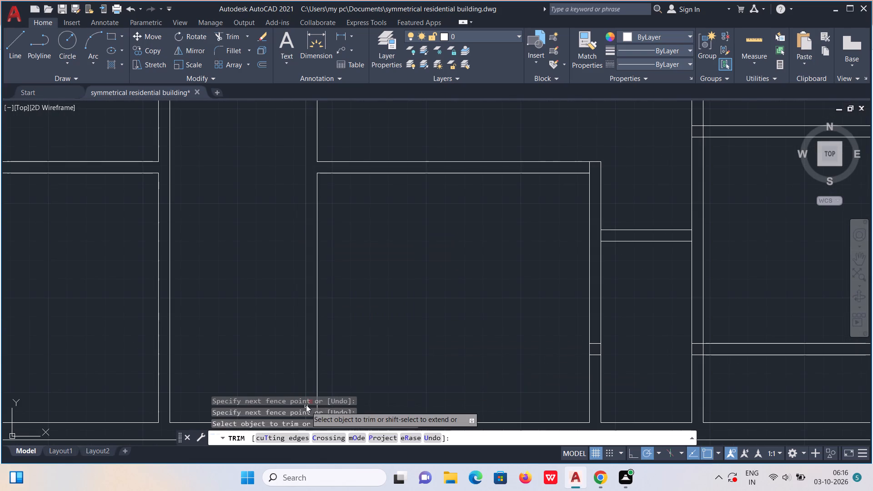
{"action": "middle_click_drag", "start_coordinate": [326, 346], "coordinate": [462, 177]}
{"action": "scroll", "coordinate": [513, 223], "scroll_direction": "down", "scroll_amount": 1}
{"action": "middle_click_drag", "start_coordinate": [549, 263], "coordinate": [448, 368]}
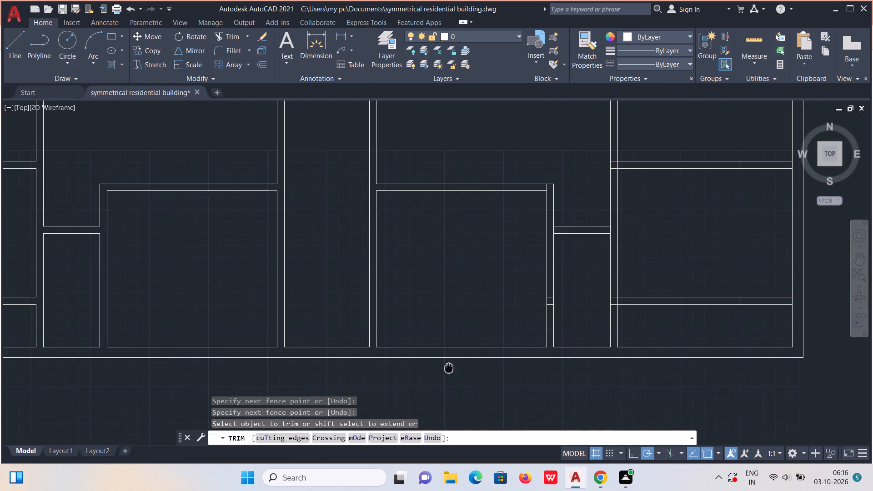
{"action": "middle_click_drag", "start_coordinate": [448, 368], "coordinate": [433, 352]}
{"action": "scroll", "coordinate": [549, 292], "scroll_direction": "up", "scroll_amount": 4}
{"action": "left_click_drag", "start_coordinate": [449, 230], "coordinate": [449, 314]}
{"action": "scroll", "coordinate": [445, 290], "scroll_direction": "down", "scroll_amount": 3}
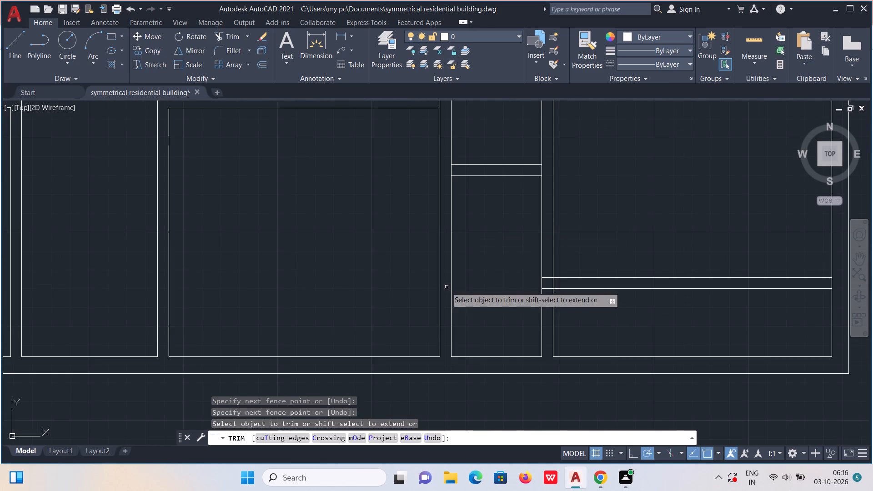
Trim both ends of the lower-right narrow room's short partition to open its wall junctions.
{"action": "middle_click_drag", "start_coordinate": [488, 267], "coordinate": [521, 373]}
{"action": "scroll", "coordinate": [497, 289], "scroll_direction": "up", "scroll_amount": 4}
{"action": "left_click_drag", "start_coordinate": [409, 261], "coordinate": [466, 265]}
{"action": "scroll", "coordinate": [466, 265], "scroll_direction": "down", "scroll_amount": 3}
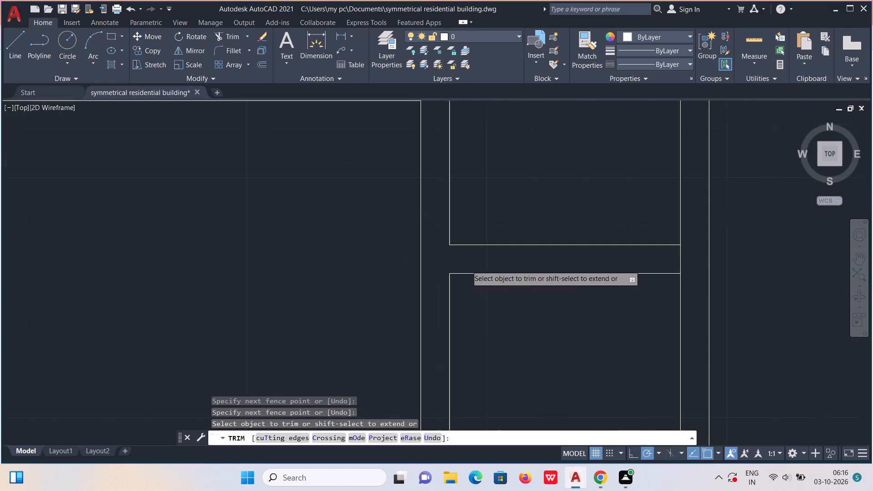
{"action": "scroll", "coordinate": [619, 268], "scroll_direction": "up", "scroll_amount": 2}
{"action": "left_click_drag", "start_coordinate": [550, 256], "coordinate": [587, 257]}
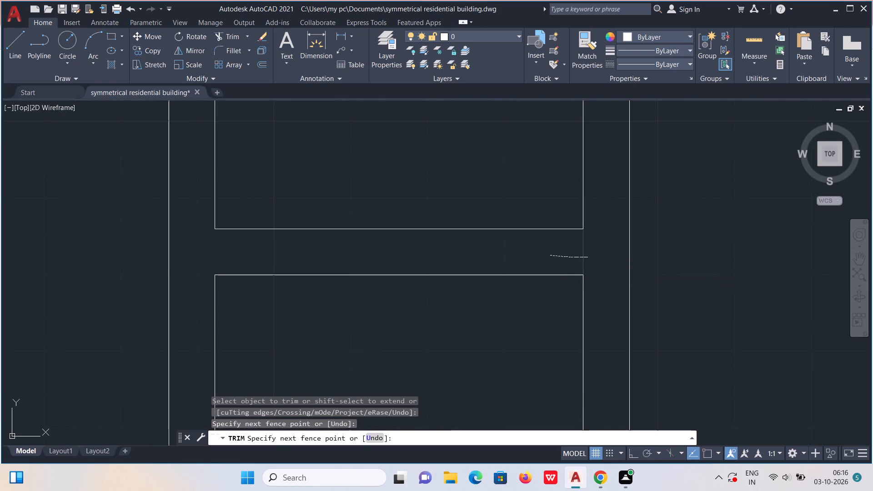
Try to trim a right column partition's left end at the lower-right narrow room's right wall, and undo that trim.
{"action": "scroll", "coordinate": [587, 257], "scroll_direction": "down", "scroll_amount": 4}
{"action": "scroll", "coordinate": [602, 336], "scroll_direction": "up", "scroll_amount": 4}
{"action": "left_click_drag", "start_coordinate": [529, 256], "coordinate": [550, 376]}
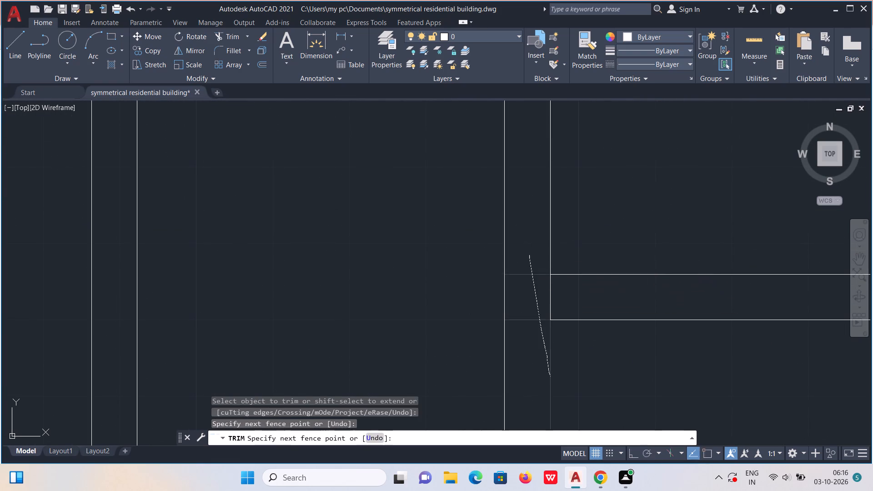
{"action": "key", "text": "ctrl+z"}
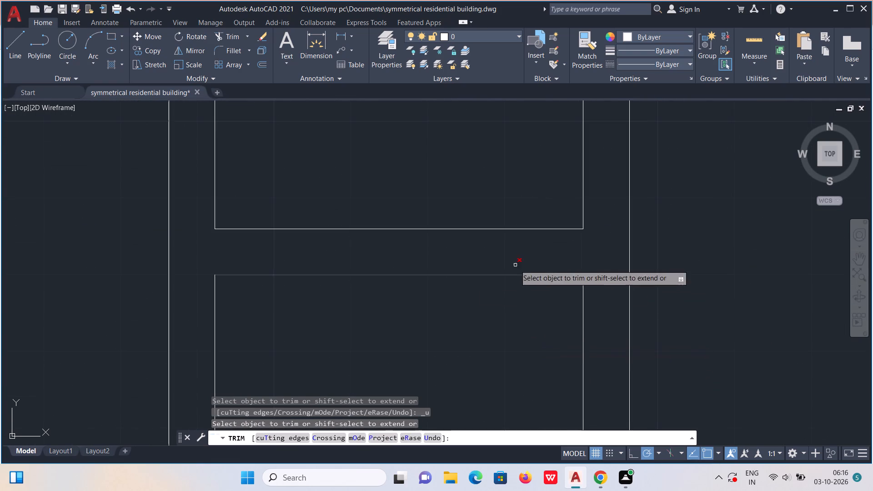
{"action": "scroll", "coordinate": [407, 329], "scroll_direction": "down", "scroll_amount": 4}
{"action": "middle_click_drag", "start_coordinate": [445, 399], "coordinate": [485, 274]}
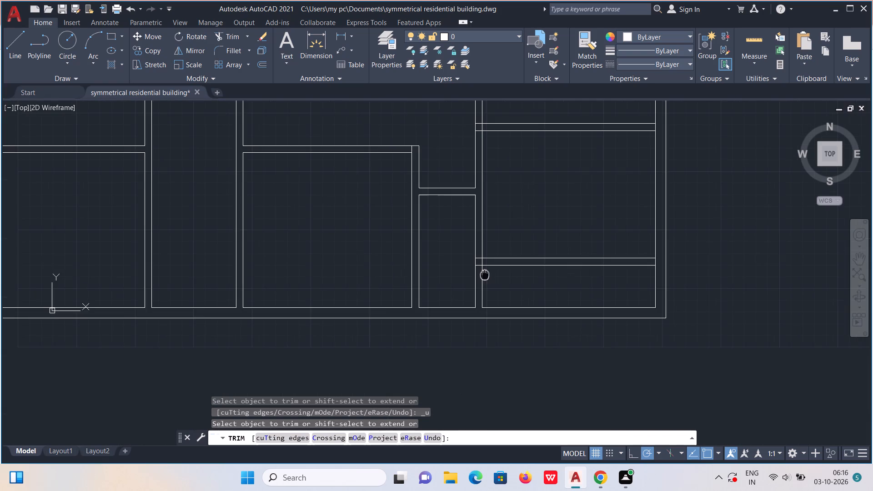
Trim the wall lines at both ends of the right column's lowest partition to open its junctions.
{"action": "scroll", "coordinate": [480, 261], "scroll_direction": "up", "scroll_amount": 4}
{"action": "left_click_drag", "start_coordinate": [475, 245], "coordinate": [488, 323]}
{"action": "left_click_drag", "start_coordinate": [485, 285], "coordinate": [527, 283]}
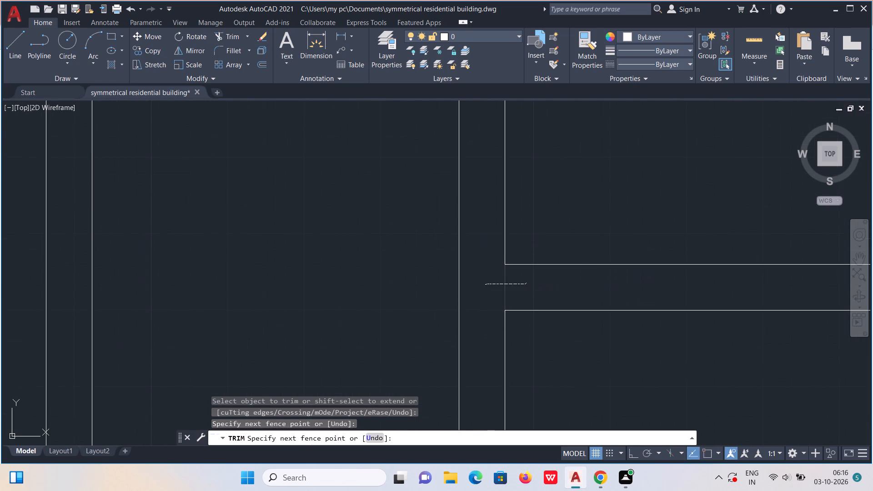
{"action": "scroll", "coordinate": [527, 278], "scroll_direction": "down", "scroll_amount": 5}
{"action": "scroll", "coordinate": [632, 277], "scroll_direction": "up", "scroll_amount": 5}
{"action": "left_click_drag", "start_coordinate": [659, 316], "coordinate": [592, 310]}
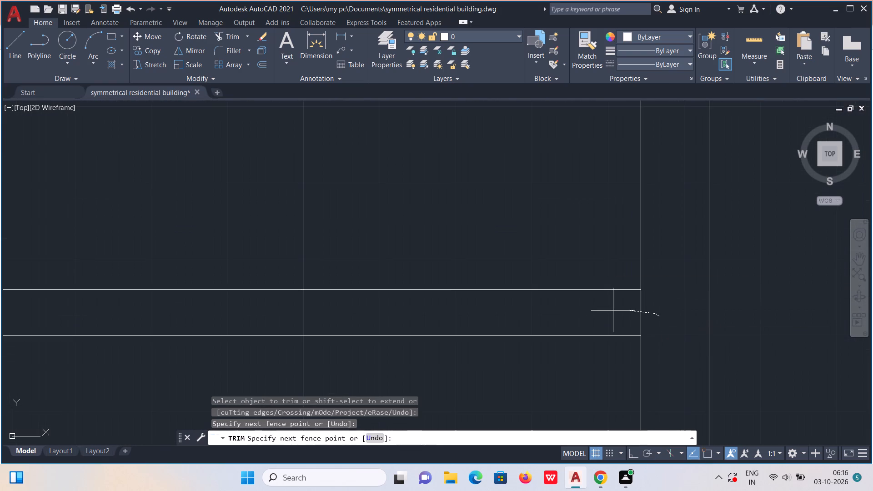
{"action": "left_click_drag", "start_coordinate": [592, 310], "coordinate": [579, 308]}
{"action": "scroll", "coordinate": [580, 313], "scroll_direction": "down", "scroll_amount": 3}
Trim the left end of the next partition up in the right column to open its junction with the vertical wall.
{"action": "middle_click_drag", "start_coordinate": [396, 220], "coordinate": [512, 490]}
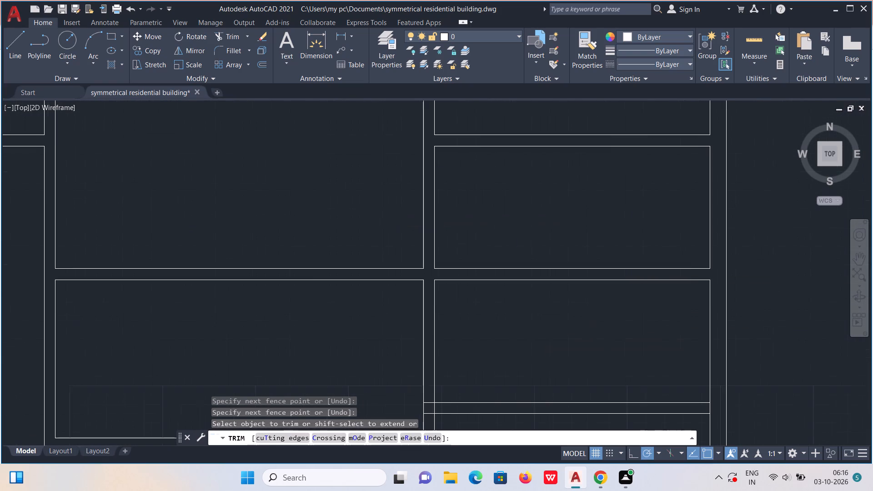
{"action": "middle_click_drag", "start_coordinate": [440, 379], "coordinate": [484, 250]}
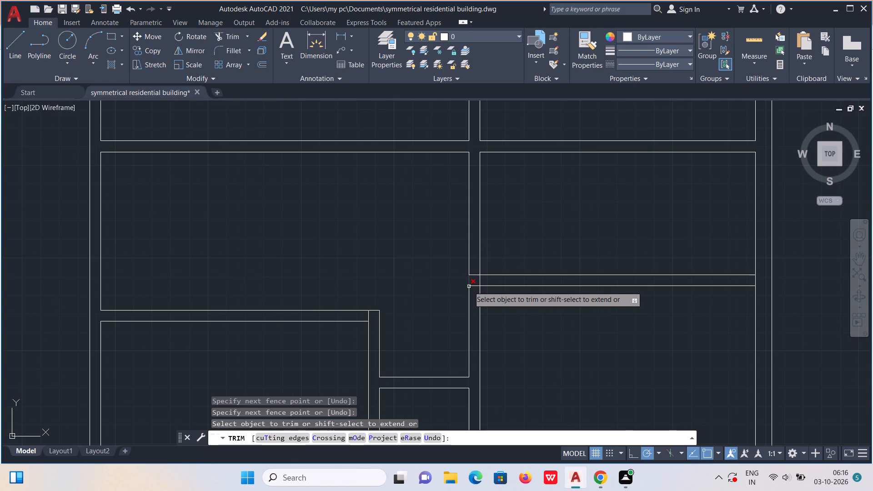
{"action": "scroll", "coordinate": [469, 278], "scroll_direction": "up", "scroll_amount": 3}
{"action": "left_click_drag", "start_coordinate": [490, 252], "coordinate": [496, 341]}
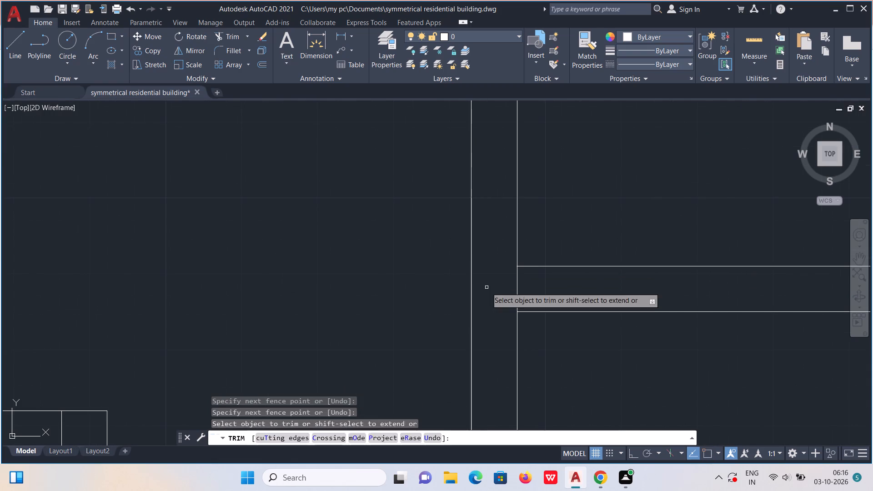
{"action": "left_click_drag", "start_coordinate": [485, 274], "coordinate": [538, 284]}
{"action": "scroll", "coordinate": [539, 284], "scroll_direction": "down", "scroll_amount": 5}
{"action": "scroll", "coordinate": [571, 254], "scroll_direction": "down", "scroll_amount": 1}
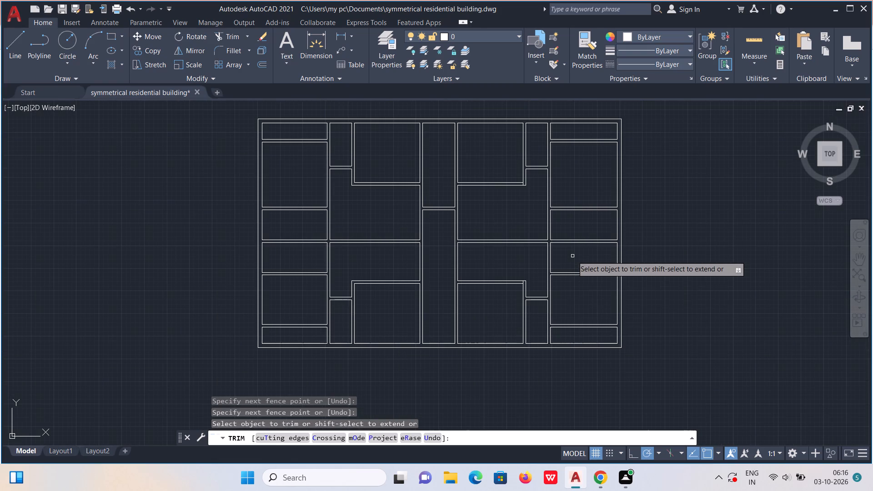
{"action": "key", "text": "Escape"}
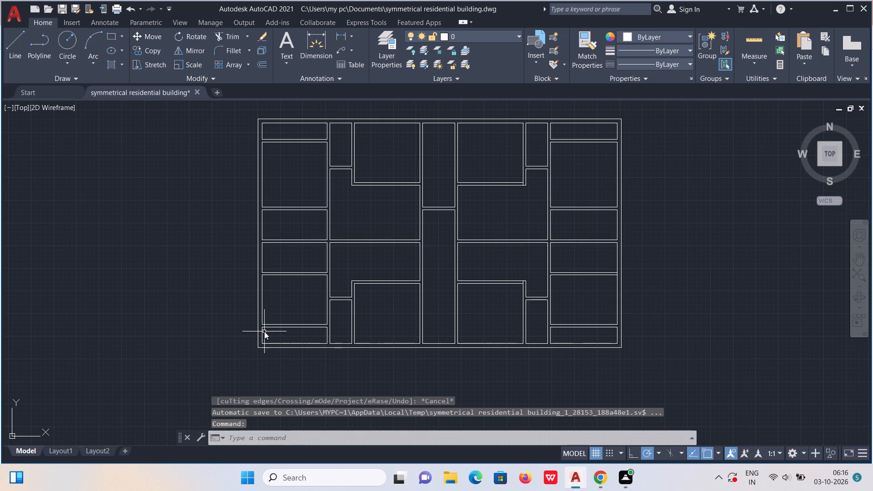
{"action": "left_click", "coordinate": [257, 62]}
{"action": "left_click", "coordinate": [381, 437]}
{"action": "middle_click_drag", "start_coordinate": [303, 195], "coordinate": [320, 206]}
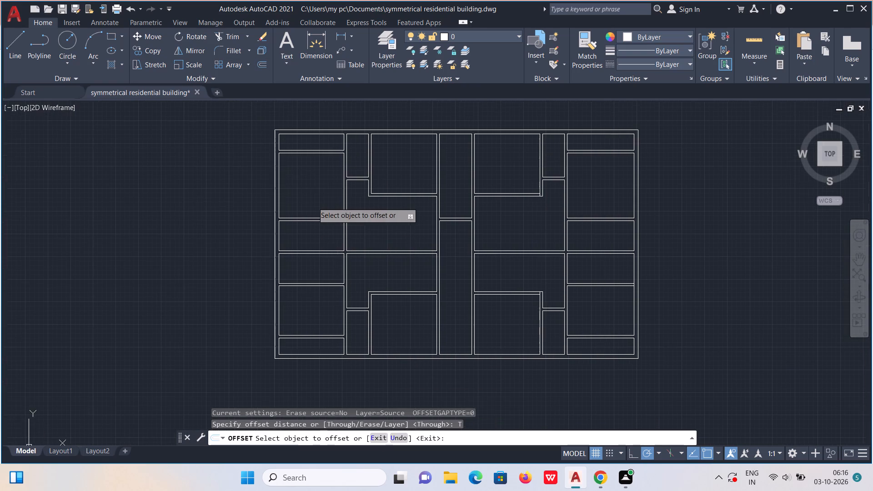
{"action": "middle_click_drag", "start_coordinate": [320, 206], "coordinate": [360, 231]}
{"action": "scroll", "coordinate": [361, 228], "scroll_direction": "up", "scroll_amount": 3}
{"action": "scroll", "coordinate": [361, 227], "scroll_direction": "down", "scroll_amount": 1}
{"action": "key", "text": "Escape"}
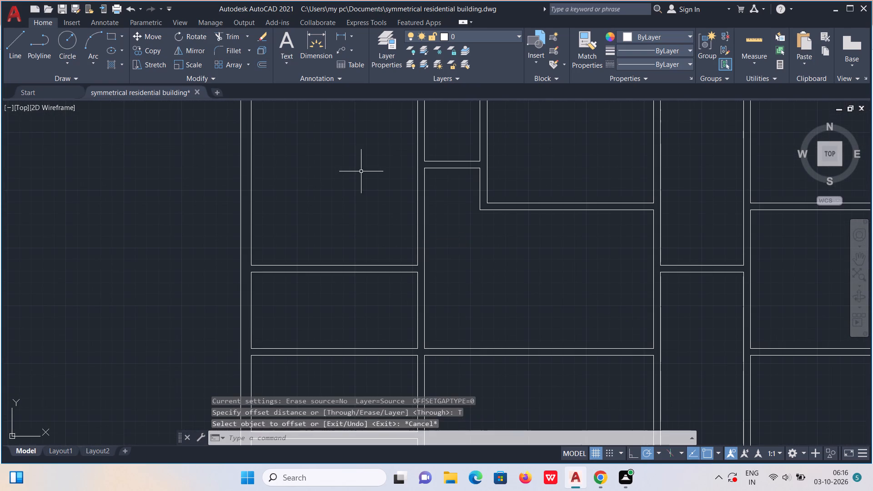
Draw a jamb line across the partition below the top-left narrow room at its right end, and move it 3" left.
{"action": "middle_click_drag", "start_coordinate": [385, 275], "coordinate": [362, 370]}
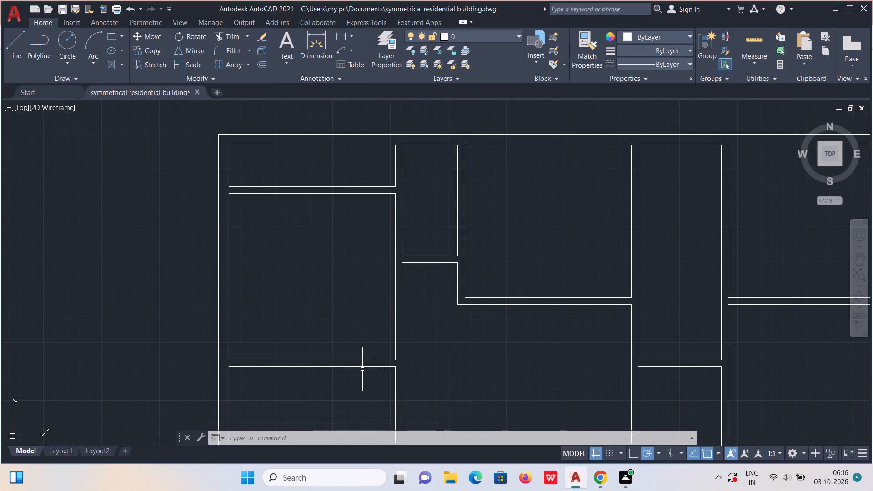
{"action": "key", "text": "l"}
{"action": "key", "text": "Return"}
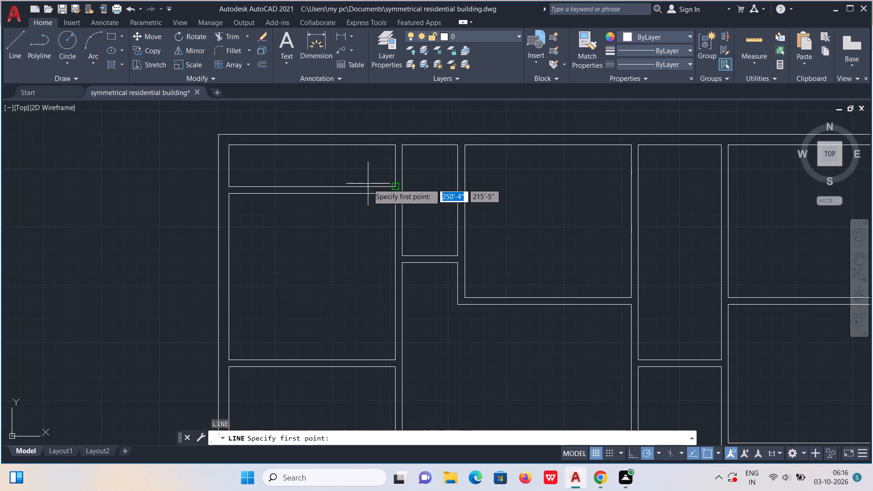
{"action": "scroll", "coordinate": [375, 175], "scroll_direction": "up", "scroll_amount": 2}
{"action": "left_click", "coordinate": [428, 204]}
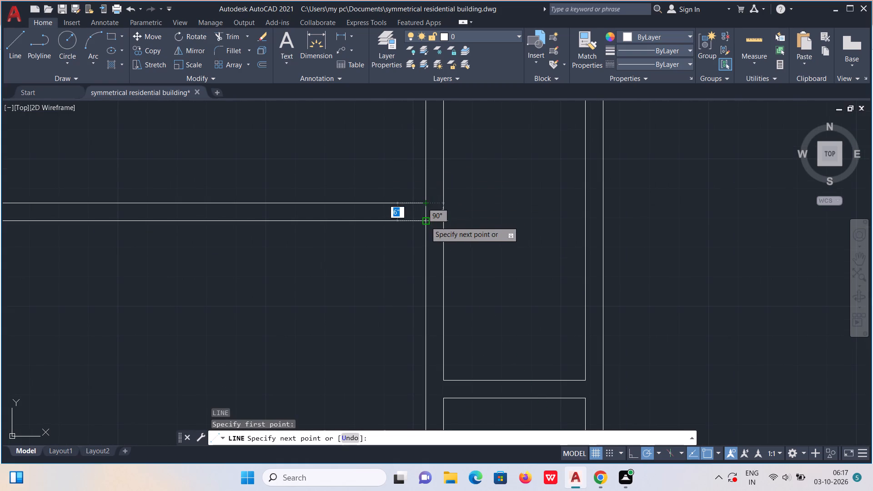
{"action": "left_click", "coordinate": [426, 223]}
{"action": "key", "text": "Escape"}
{"action": "left_click", "coordinate": [425, 216]}
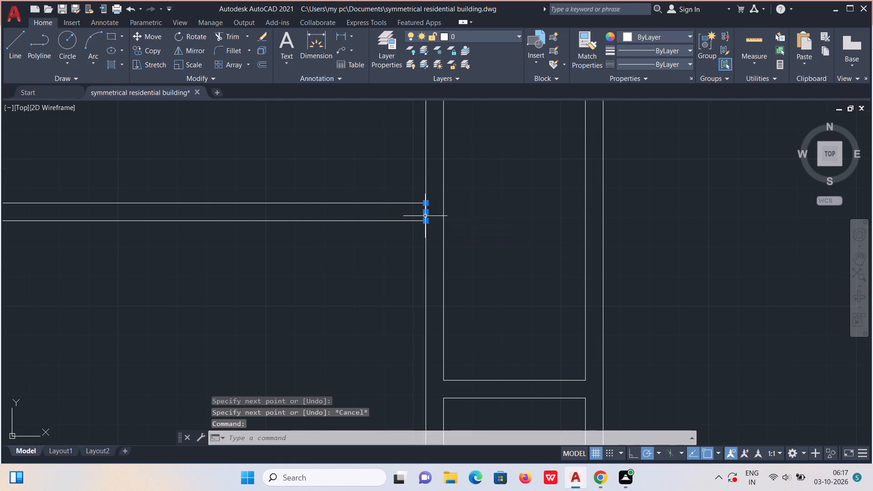
{"action": "key", "text": "m"}
{"action": "key", "text": "Return"}
{"action": "left_click", "coordinate": [425, 216]}
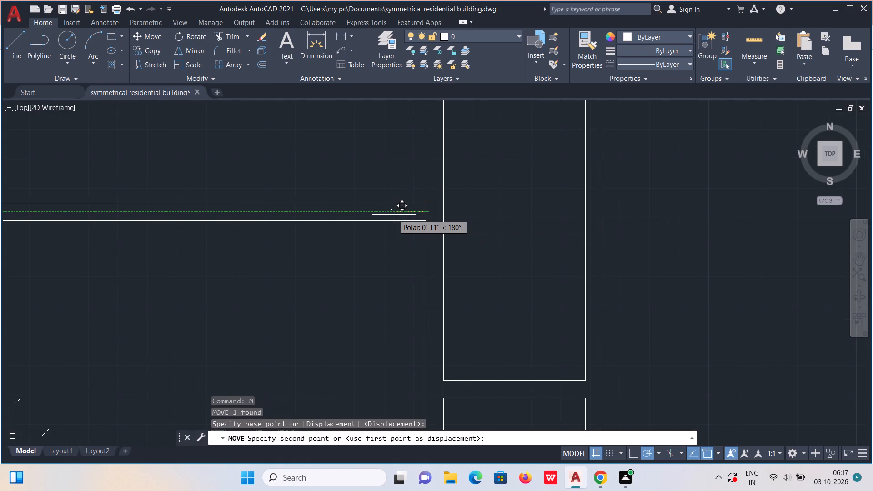
{"action": "type", "text": "3\""}
{"action": "key", "text": "Return"}
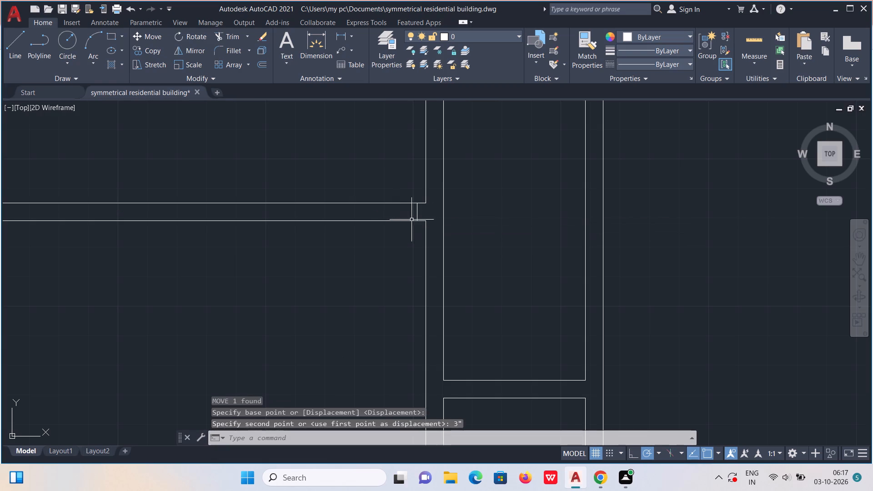
Copy the jamb line 2'5" to the left and trim the partition lines between the jambs to open the doorway.
{"action": "left_click", "coordinate": [418, 213]}
{"action": "type", "text": "co"}
{"action": "key", "text": "Return"}
{"action": "left_click", "coordinate": [418, 213]}
{"action": "key", "text": "2"}
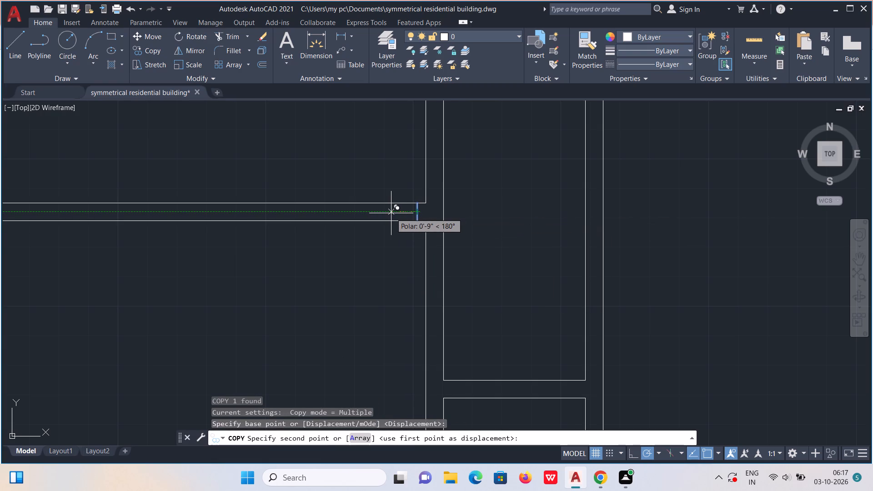
{"action": "type", "text": "'5\""}
{"action": "key", "text": "Return"}
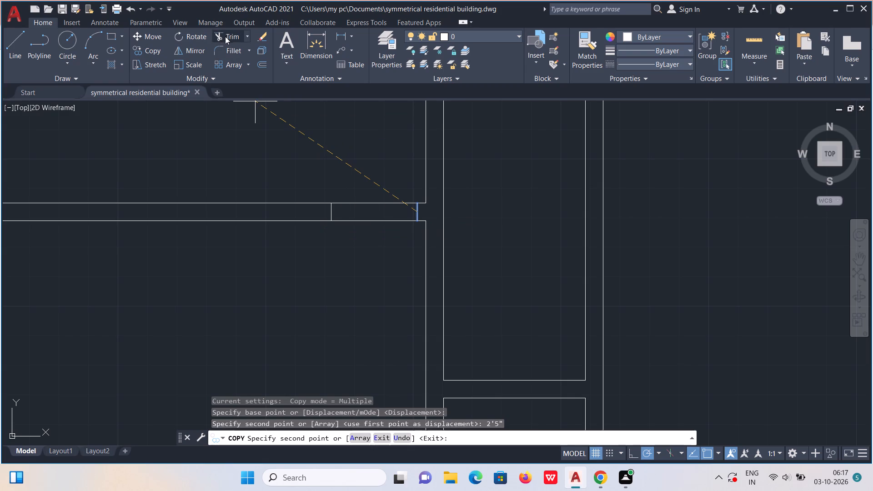
{"action": "left_click", "coordinate": [225, 36]}
{"action": "left_click_drag", "start_coordinate": [358, 188], "coordinate": [370, 237]}
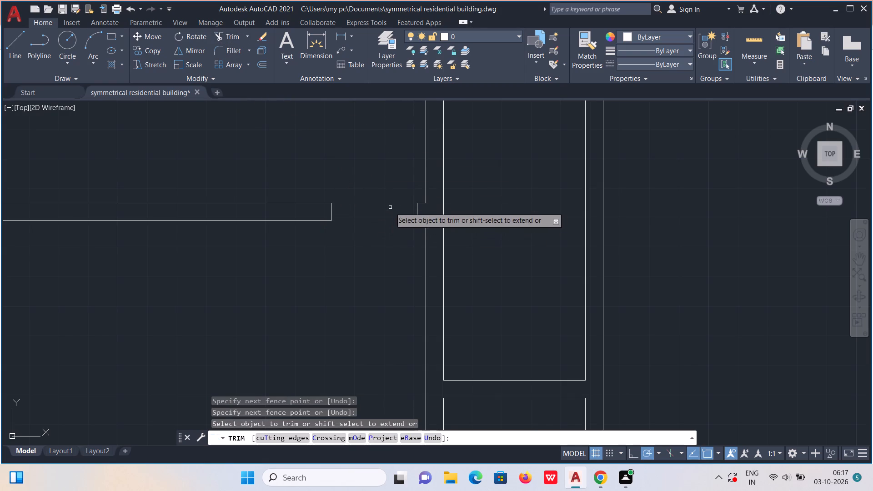
{"action": "key", "text": "Escape"}
Draw a 2'5" vertical door leaf line upward from the top corner of the doorway's right jamb.
{"action": "key", "text": "l"}
{"action": "key", "text": "Return"}
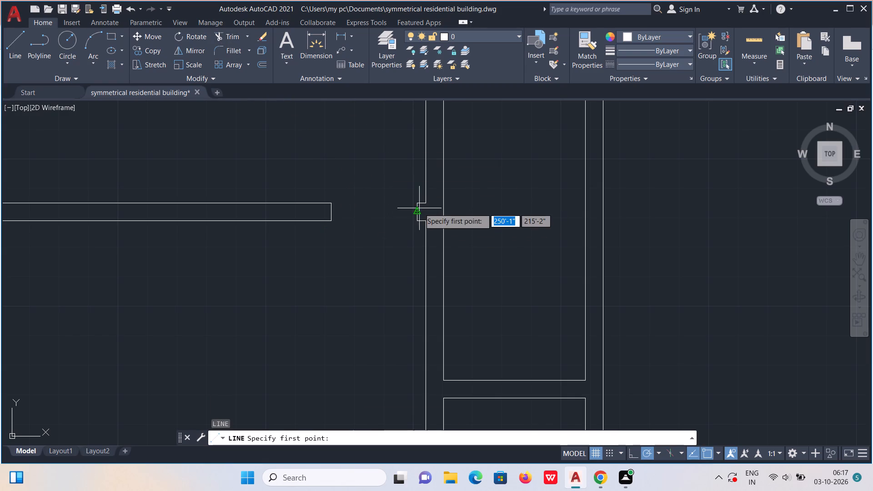
{"action": "left_click", "coordinate": [418, 203]}
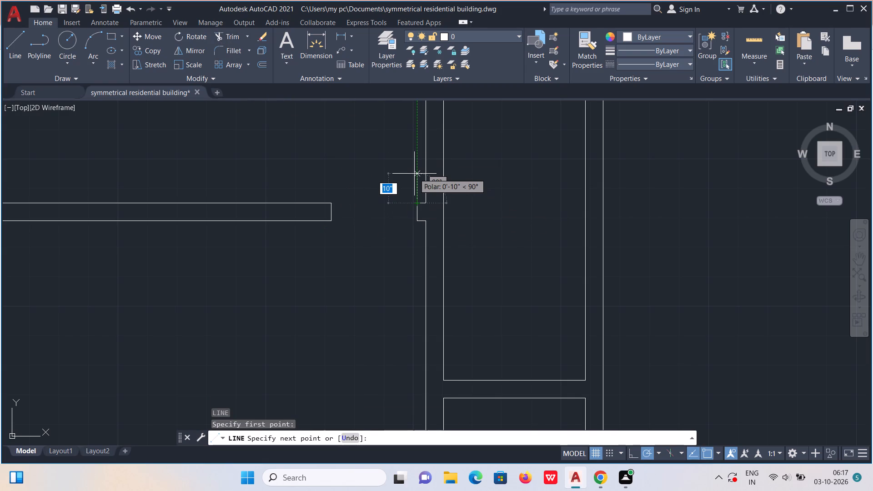
{"action": "type", "text": "2'5\""}
{"action": "key", "text": "Return"}
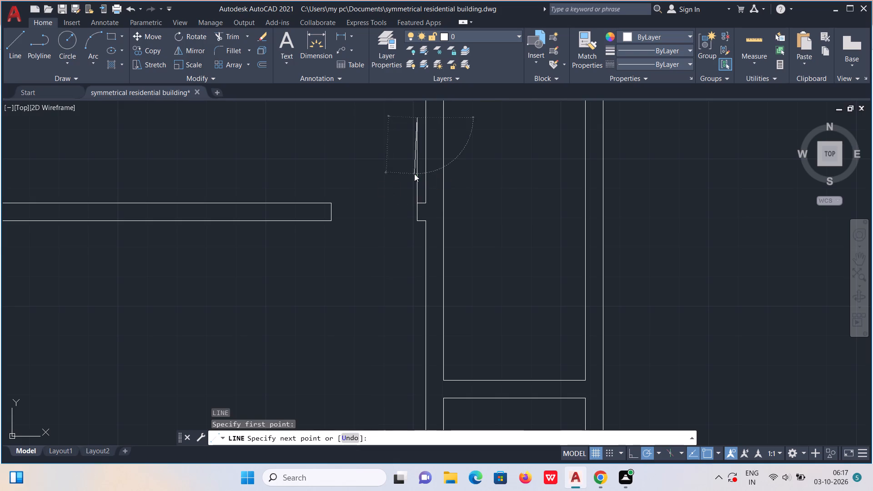
{"action": "middle_click_drag", "start_coordinate": [409, 164], "coordinate": [407, 206]}
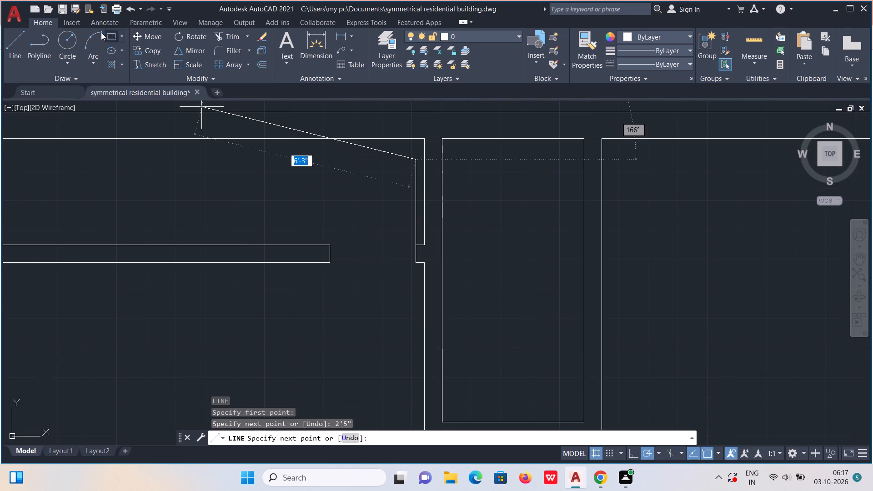
Draw the door swing with a Start, End, Direction arc from the left jamb's top corner to the leaf's upper end.
{"action": "left_click", "coordinate": [94, 60]}
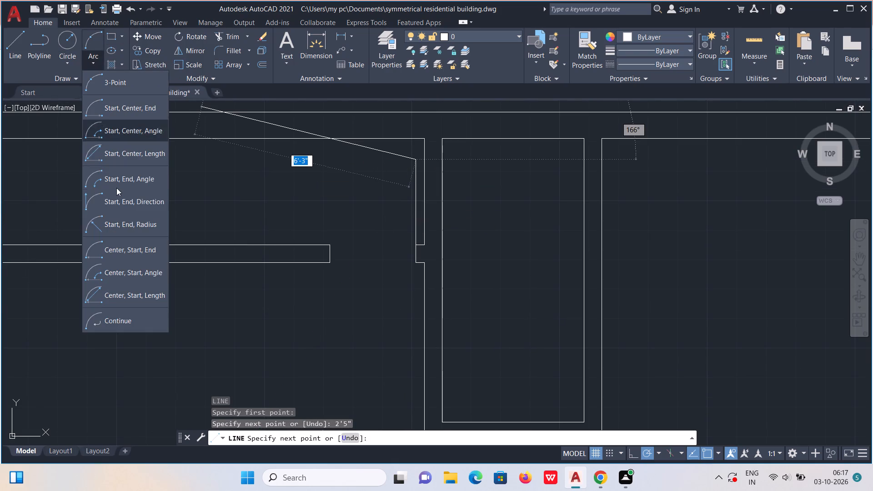
{"action": "left_click", "coordinate": [140, 205]}
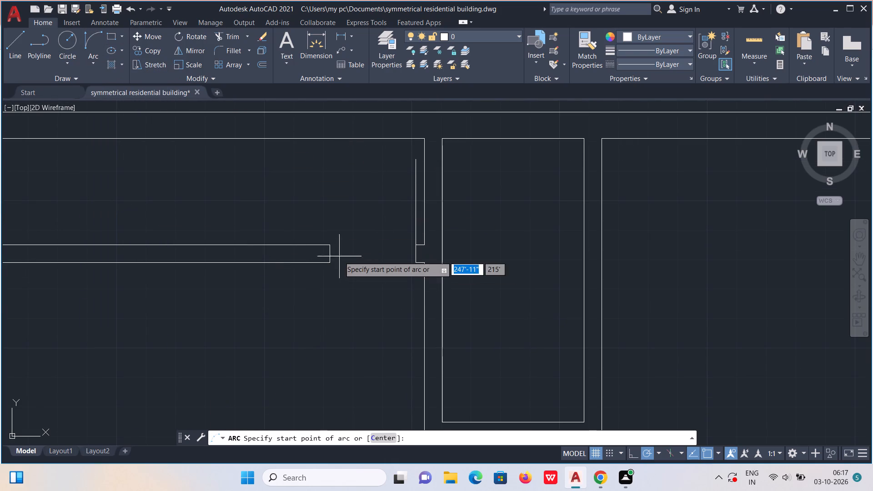
{"action": "left_click", "coordinate": [329, 244]}
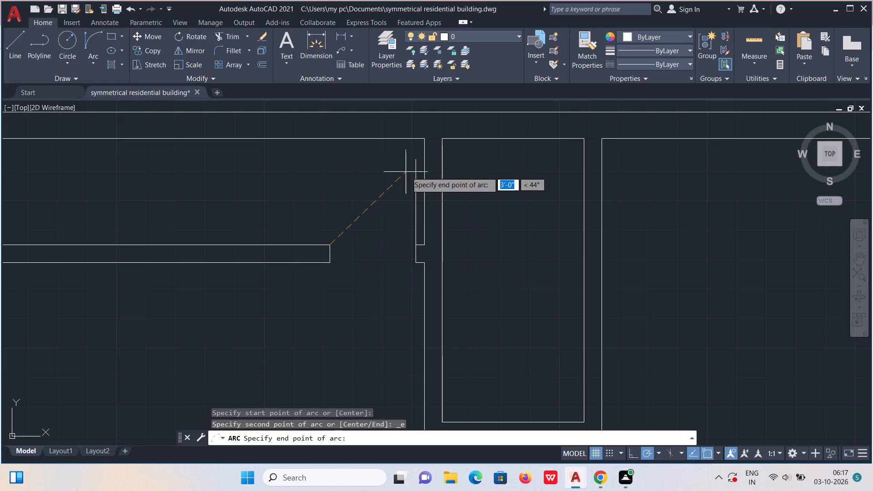
{"action": "left_click", "coordinate": [413, 160]}
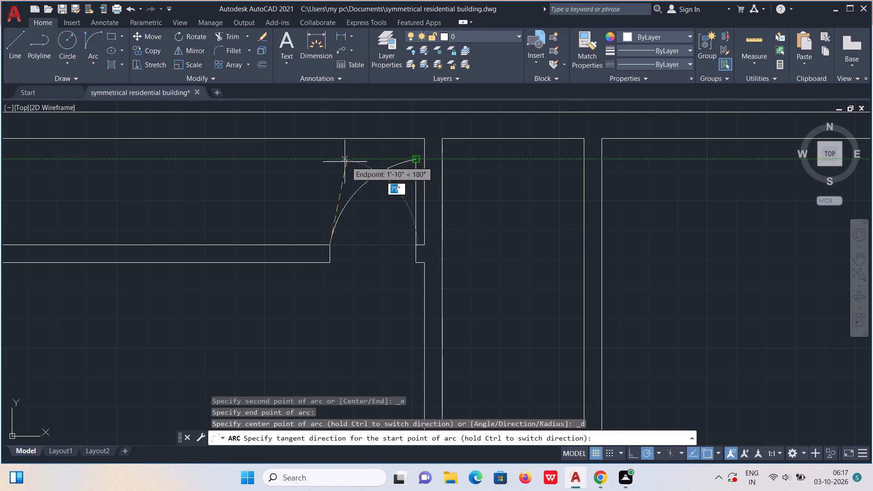
{"action": "left_click", "coordinate": [332, 160]}
{"action": "scroll", "coordinate": [332, 160], "scroll_direction": "down", "scroll_amount": 2}
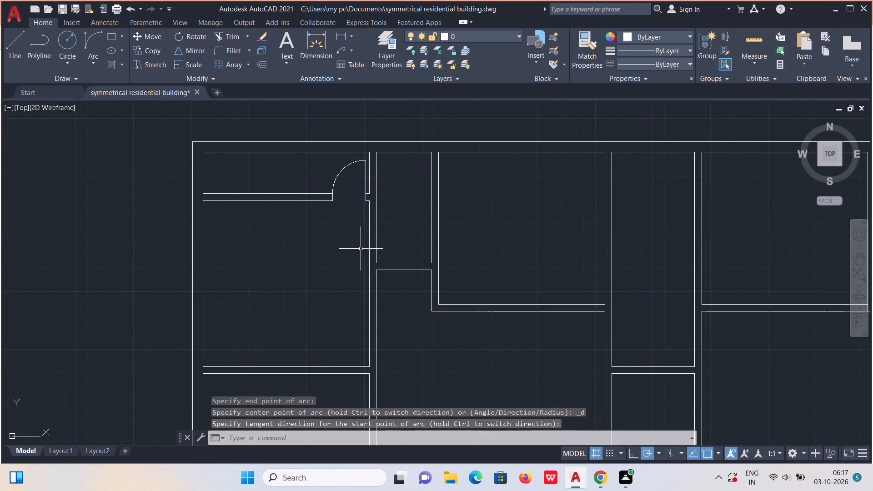
Draw a jamb line across the vertical wall at the lower-right inside corner of the large upper-left room.
{"action": "middle_click_drag", "start_coordinate": [361, 249], "coordinate": [354, 191]}
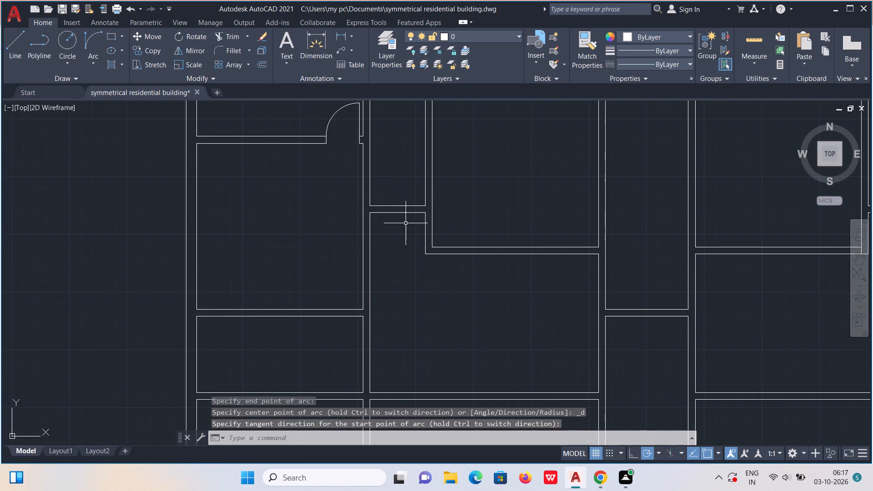
{"action": "middle_click_drag", "start_coordinate": [310, 257], "coordinate": [310, 240]}
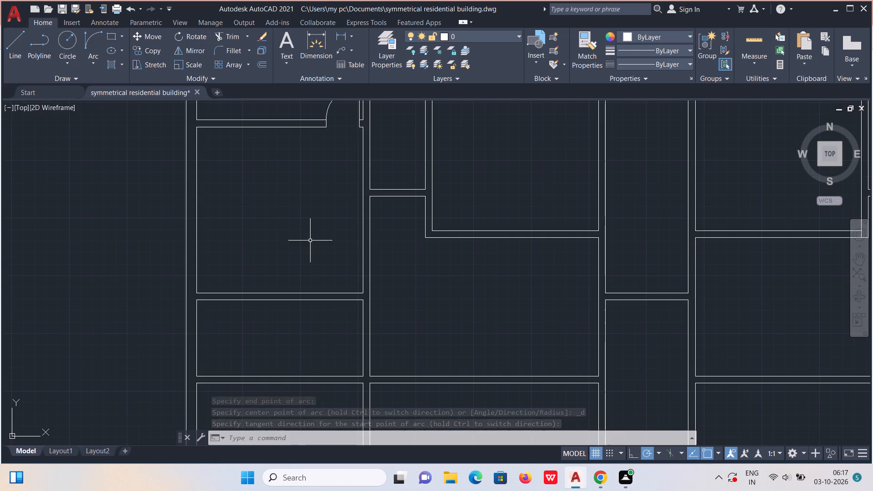
{"action": "key", "text": "l"}
{"action": "key", "text": "Return"}
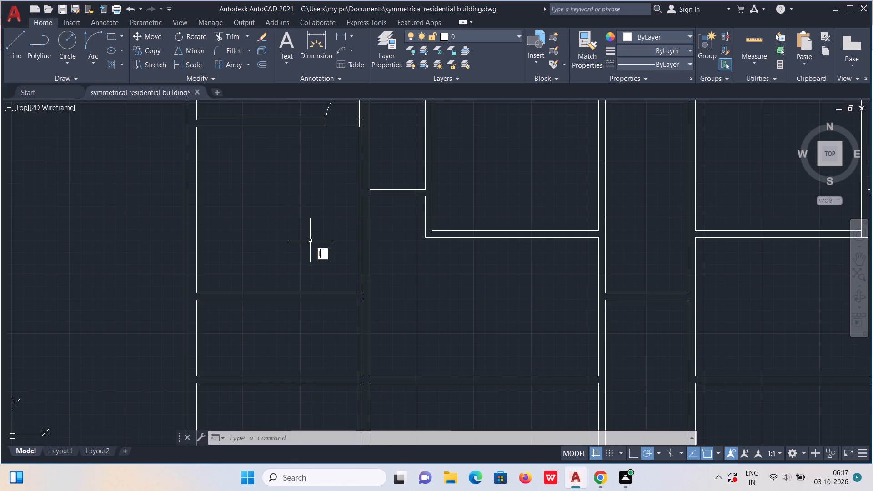
{"action": "scroll", "coordinate": [364, 296], "scroll_direction": "up", "scroll_amount": 1}
{"action": "left_click", "coordinate": [360, 292]}
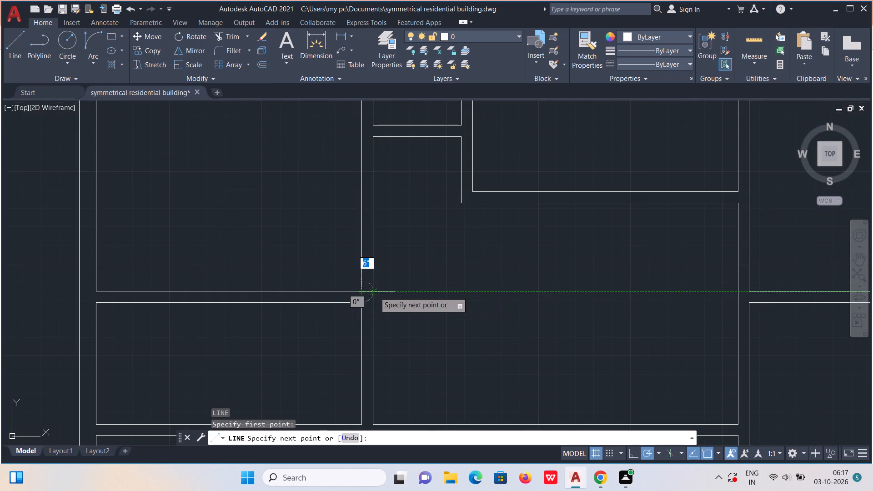
{"action": "left_click", "coordinate": [375, 292]}
{"action": "key", "text": "Escape"}
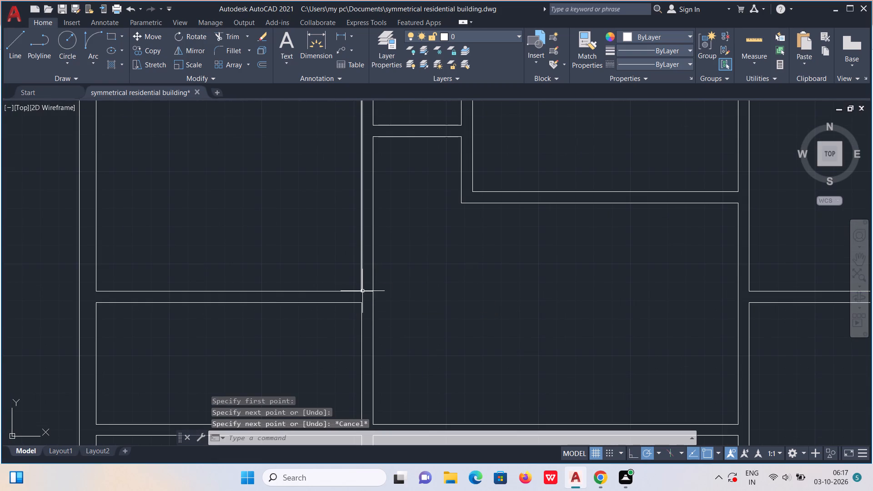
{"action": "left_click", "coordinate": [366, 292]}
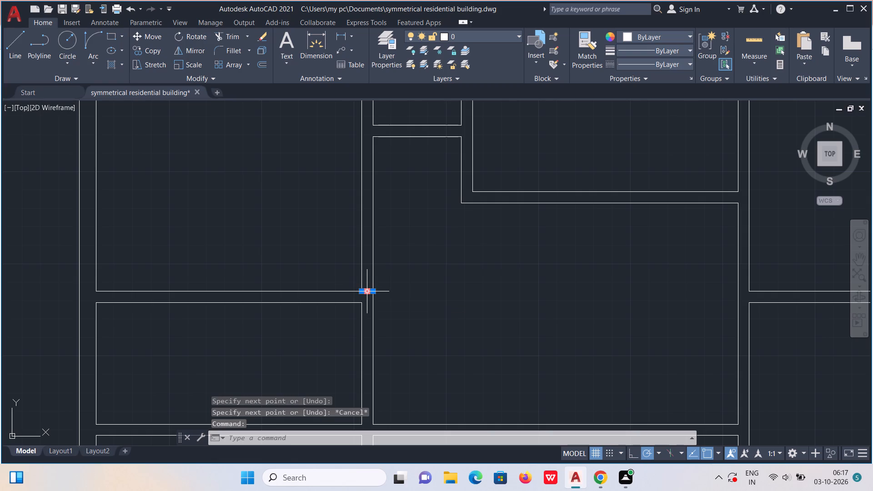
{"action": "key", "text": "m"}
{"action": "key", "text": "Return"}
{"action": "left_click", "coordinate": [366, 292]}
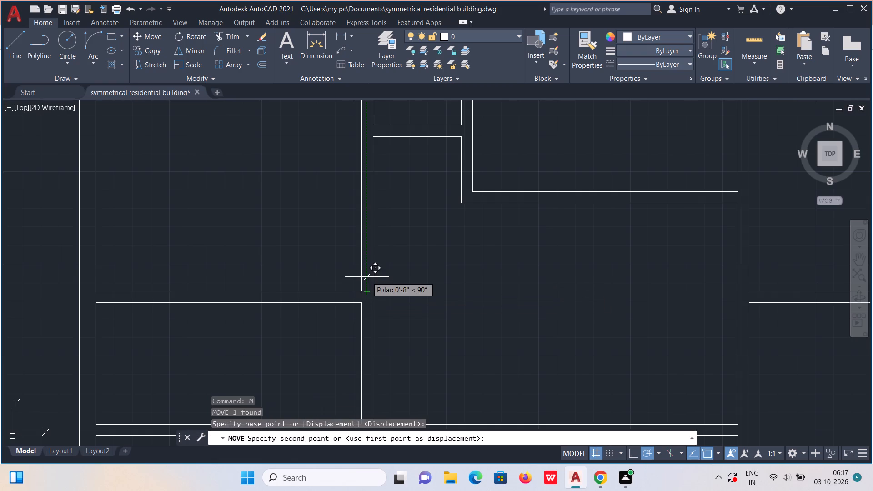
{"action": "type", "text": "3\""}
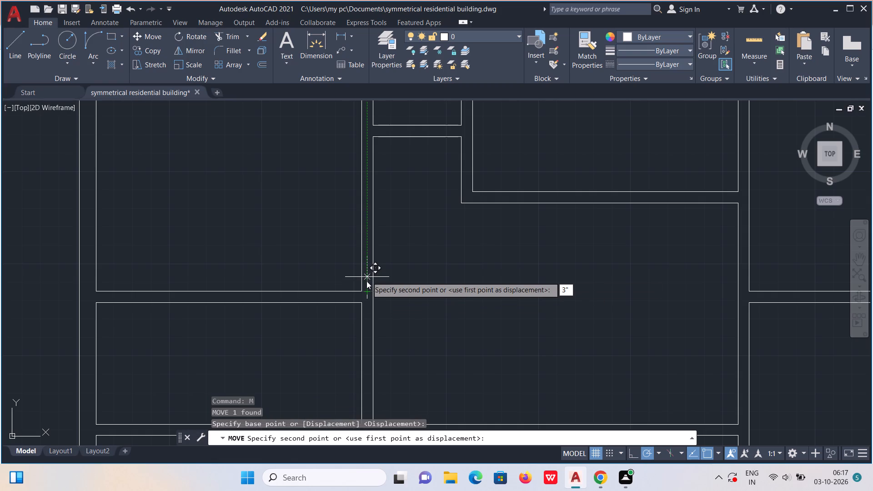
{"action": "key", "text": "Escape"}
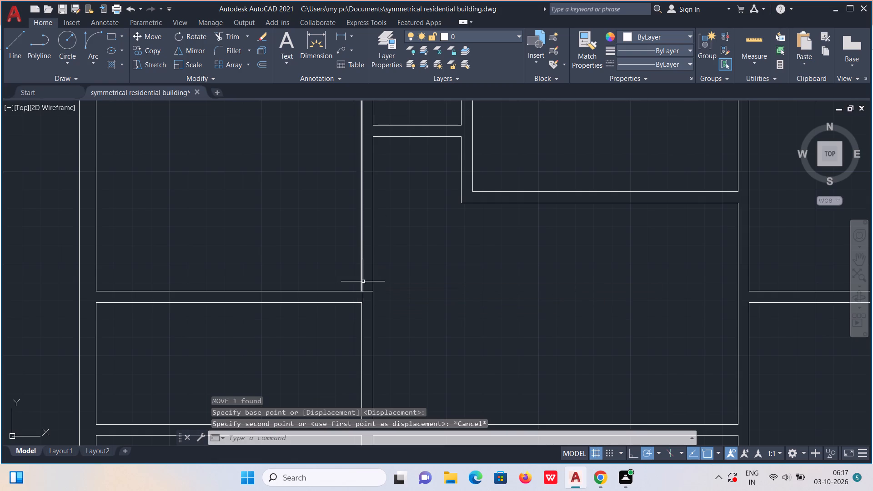
Move the new jamb line 3" up along the wall.
{"action": "left_click", "coordinate": [366, 291]}
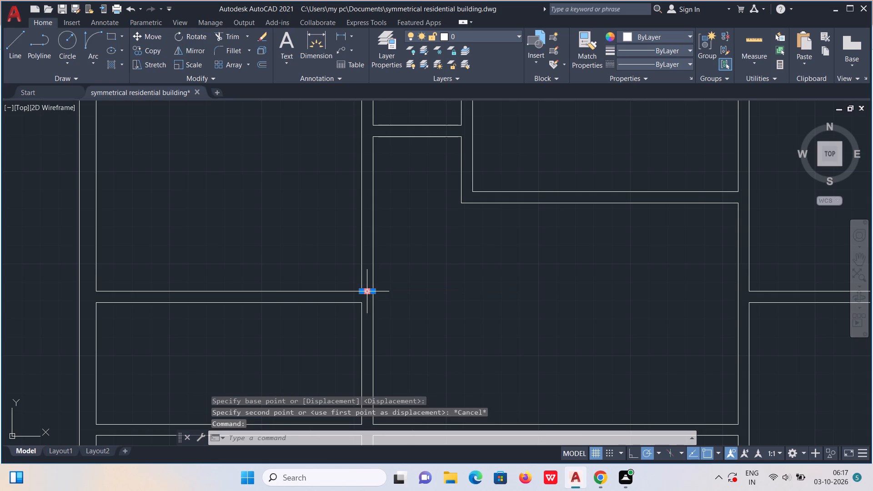
{"action": "key", "text": "m"}
{"action": "key", "text": "Return"}
{"action": "left_click", "coordinate": [366, 291]}
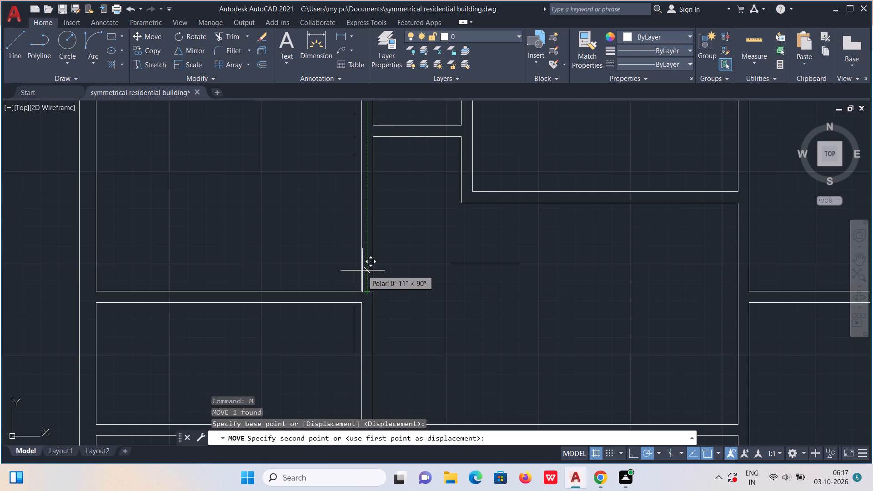
{"action": "type", "text": "3\""}
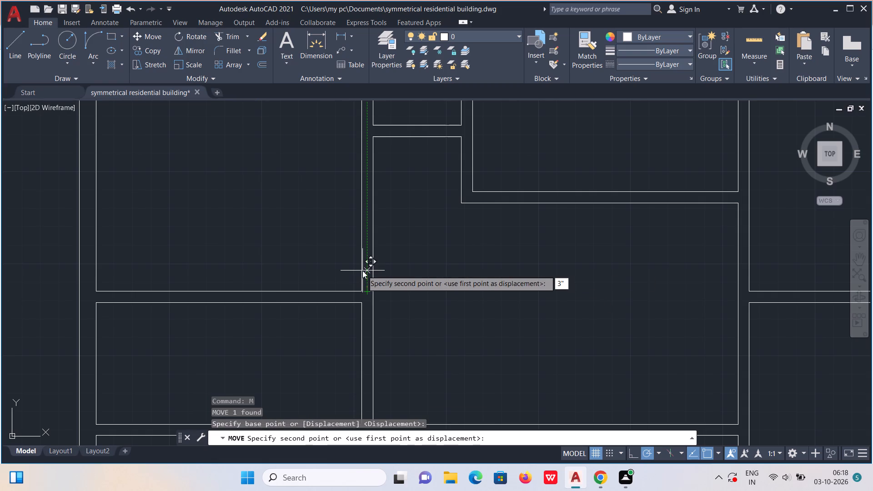
{"action": "key", "text": "Return"}
Copy the jamb line 3' upward along the vertical wall.
{"action": "scroll", "coordinate": [366, 293], "scroll_direction": "up", "scroll_amount": 5}
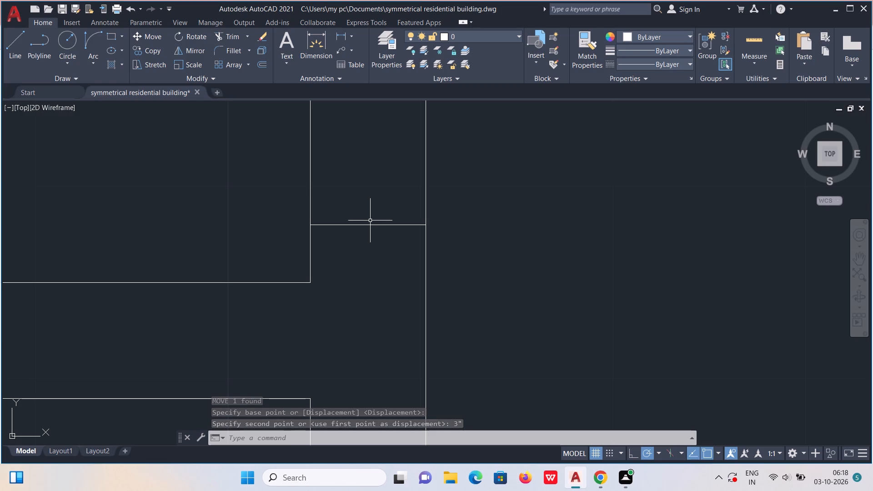
{"action": "left_click", "coordinate": [371, 226]}
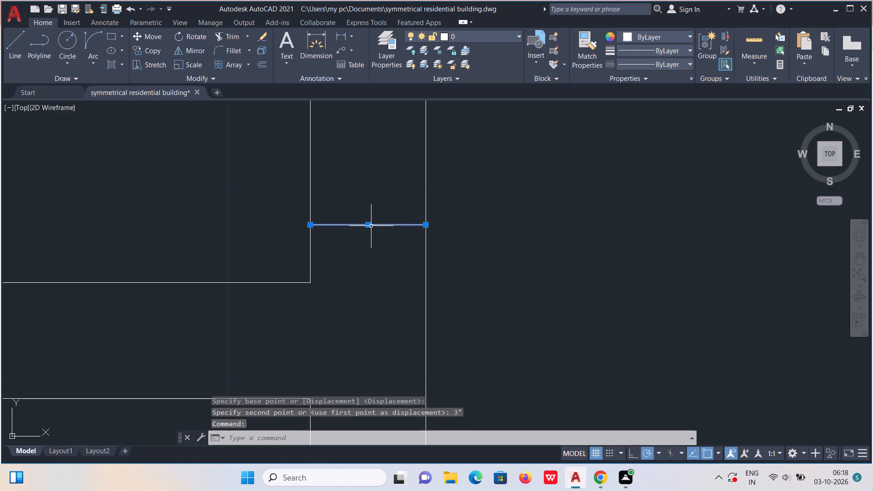
{"action": "type", "text": "co"}
{"action": "key", "text": "Return"}
{"action": "left_click", "coordinate": [371, 226]}
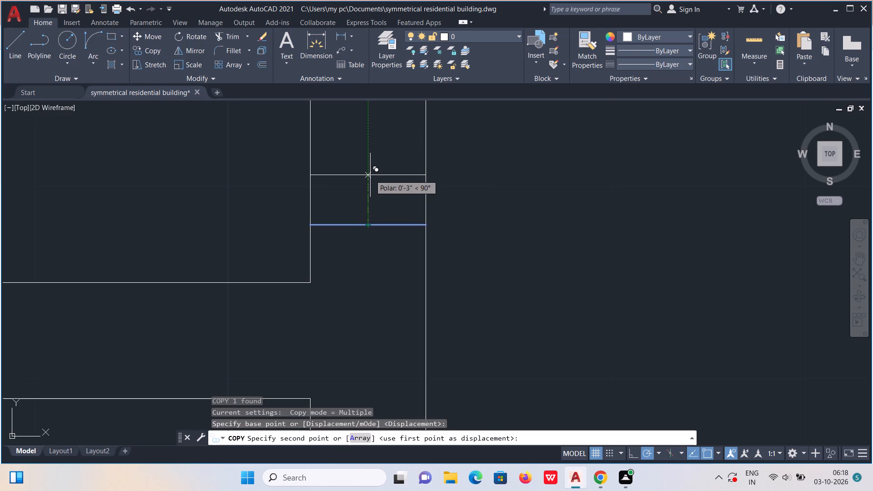
{"action": "type", "text": "3'"}
{"action": "key", "text": "Return"}
{"action": "scroll", "coordinate": [370, 175], "scroll_direction": "down", "scroll_amount": 2}
{"action": "middle_click_drag", "start_coordinate": [370, 191], "coordinate": [370, 179]}
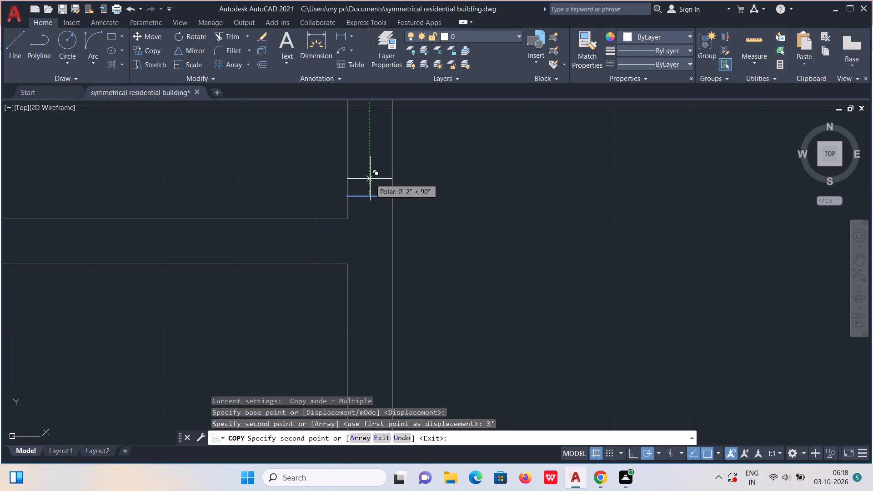
{"action": "middle_click_drag", "start_coordinate": [370, 179], "coordinate": [376, 356]}
{"action": "scroll", "coordinate": [369, 322], "scroll_direction": "down", "scroll_amount": 4}
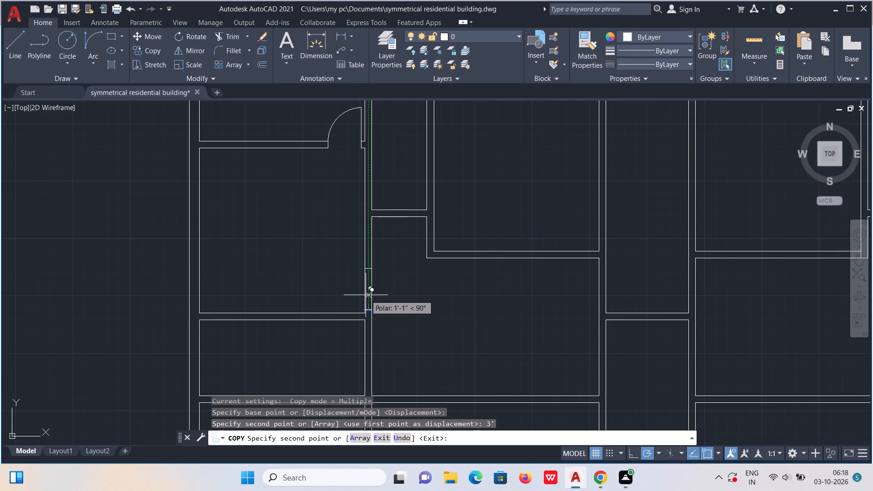
Trim both wall lines between the two jambs to open the doorway into the large upper-left room.
{"action": "scroll", "coordinate": [366, 294], "scroll_direction": "up", "scroll_amount": 2}
{"action": "left_click", "coordinate": [218, 36]}
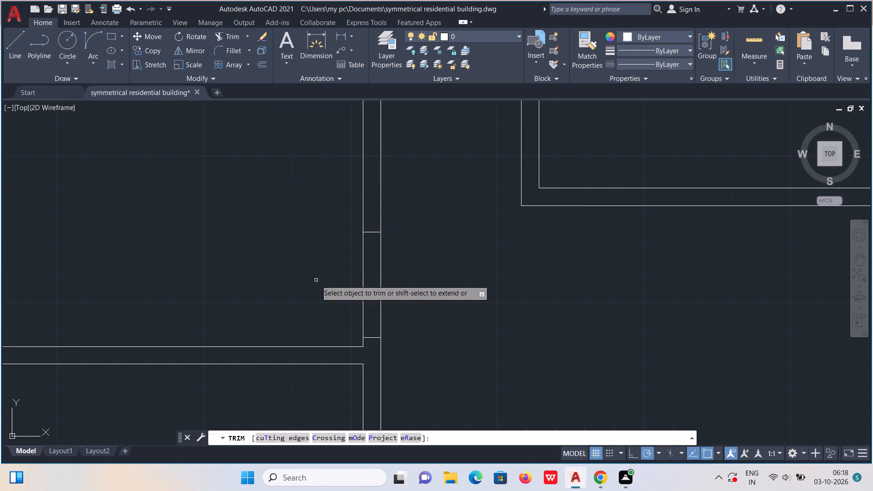
{"action": "left_click_drag", "start_coordinate": [322, 287], "coordinate": [401, 281]}
{"action": "key", "text": "Escape"}
Draw a 3' horizontal door leaf line leftward from the left end of the doorway's lower jamb.
{"action": "key", "text": "l"}
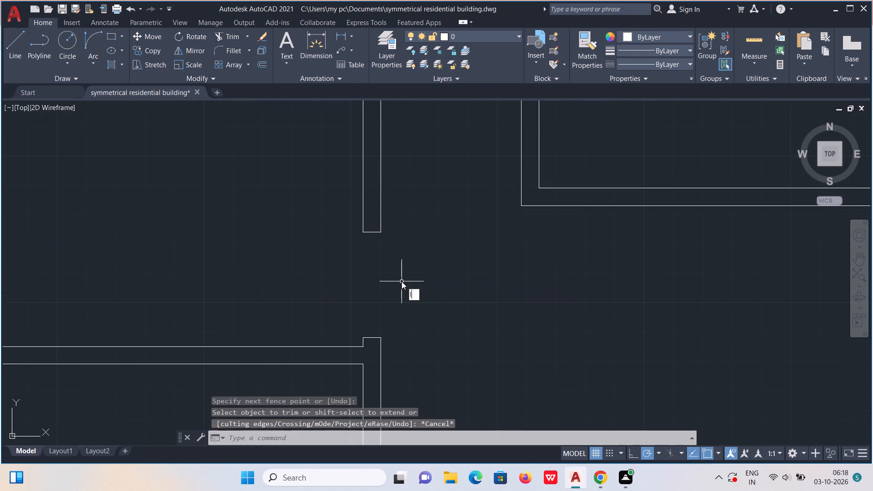
{"action": "key", "text": "Return"}
{"action": "left_click", "coordinate": [363, 337]}
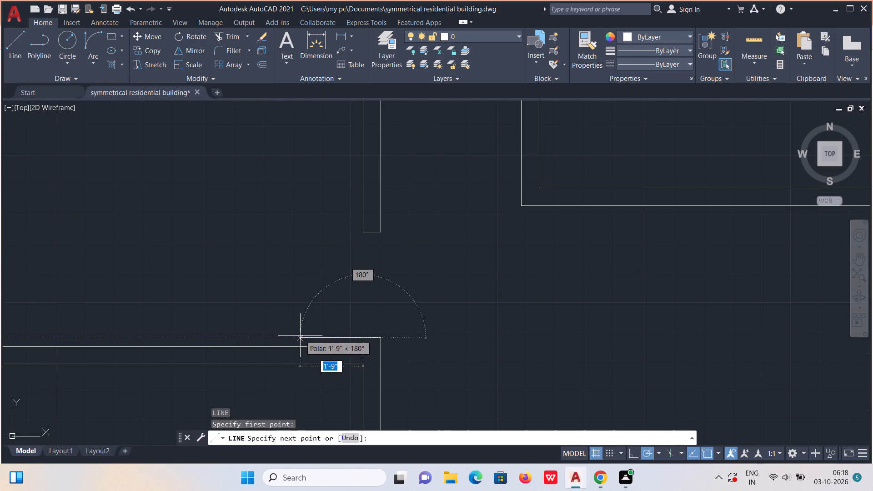
{"action": "type", "text": "3'"}
{"action": "key", "text": "Return"}
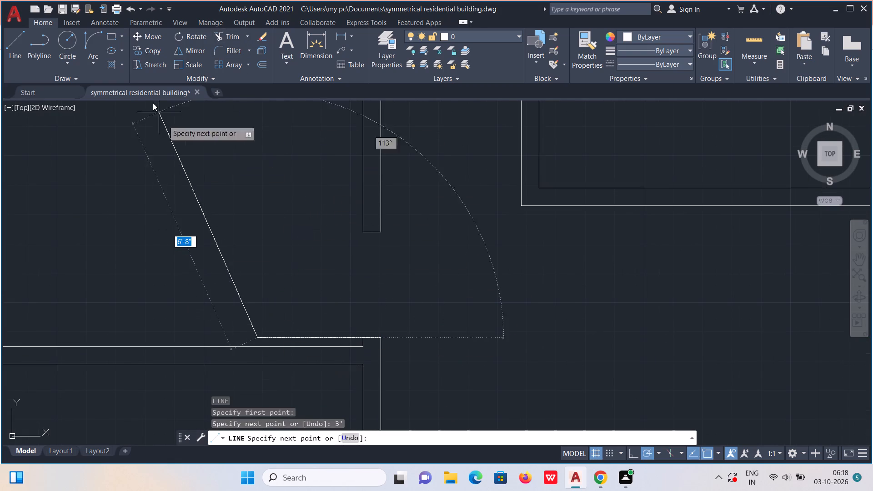
Draw the door swing with a Start, End, Direction arc from the leaf's left end to the upper jamb's left corner.
{"action": "left_click", "coordinate": [95, 40]}
{"action": "left_click", "coordinate": [256, 338]}
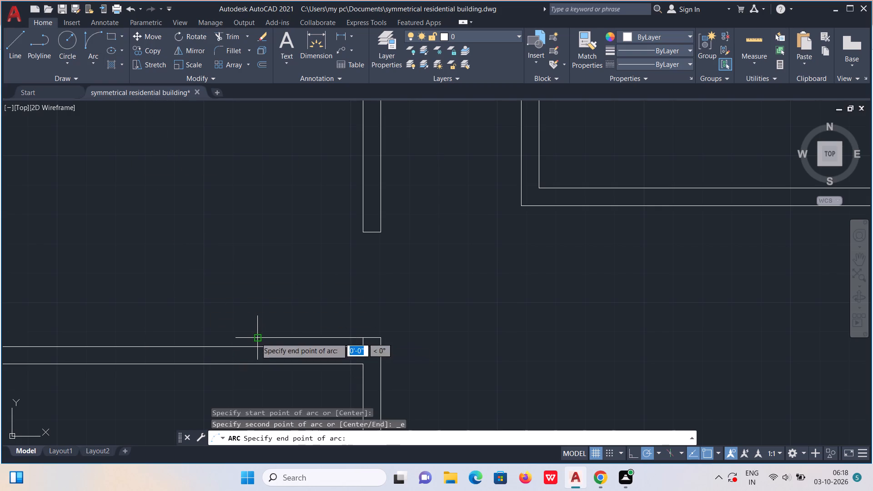
{"action": "left_click", "coordinate": [359, 231]}
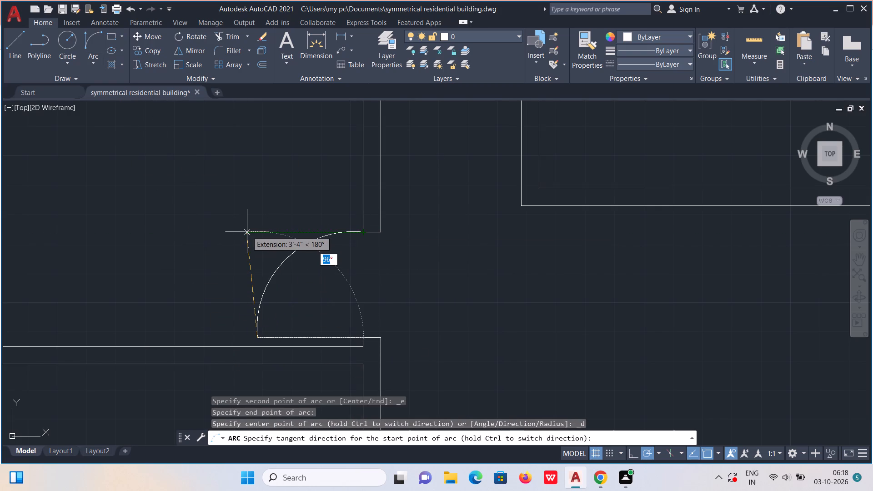
{"action": "left_click", "coordinate": [256, 233]}
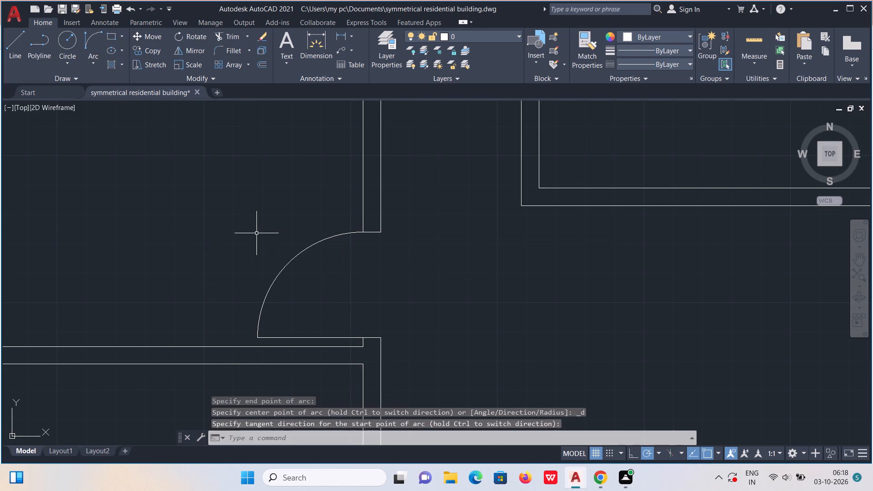
{"action": "key", "text": "Escape"}
Draw a jamb line across the partition below the small top room in the second column, at its right end, and move it 3" left.
{"action": "scroll", "coordinate": [256, 238], "scroll_direction": "down", "scroll_amount": 3}
{"action": "middle_click_drag", "start_coordinate": [278, 250], "coordinate": [333, 225]}
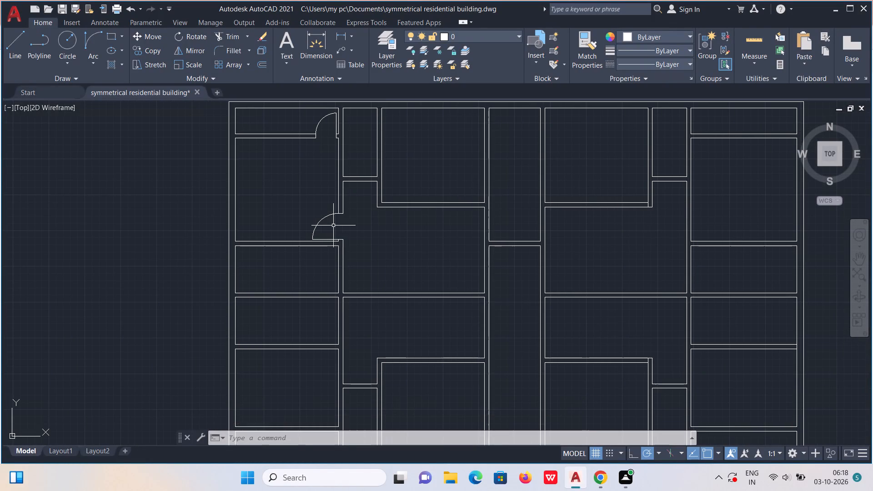
{"action": "scroll", "coordinate": [365, 158], "scroll_direction": "up", "scroll_amount": 2}
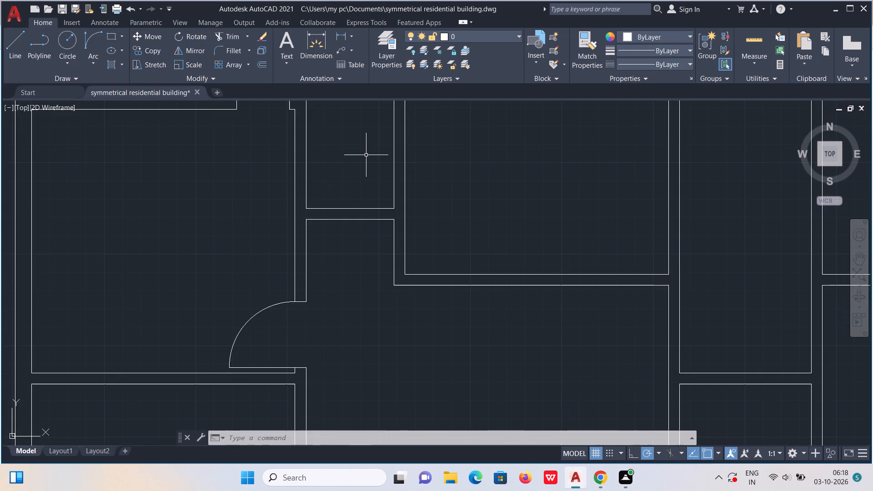
{"action": "key", "text": "l"}
{"action": "key", "text": "Return"}
{"action": "scroll", "coordinate": [371, 170], "scroll_direction": "up", "scroll_amount": 2}
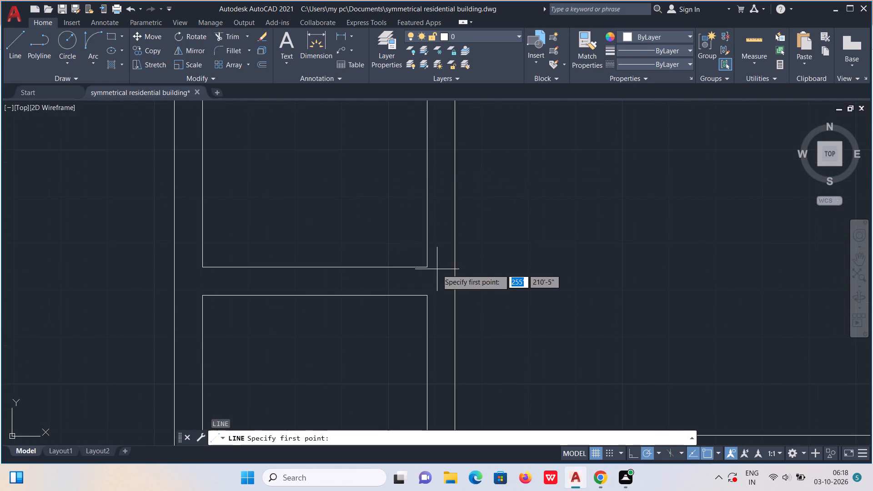
{"action": "left_click", "coordinate": [425, 267]}
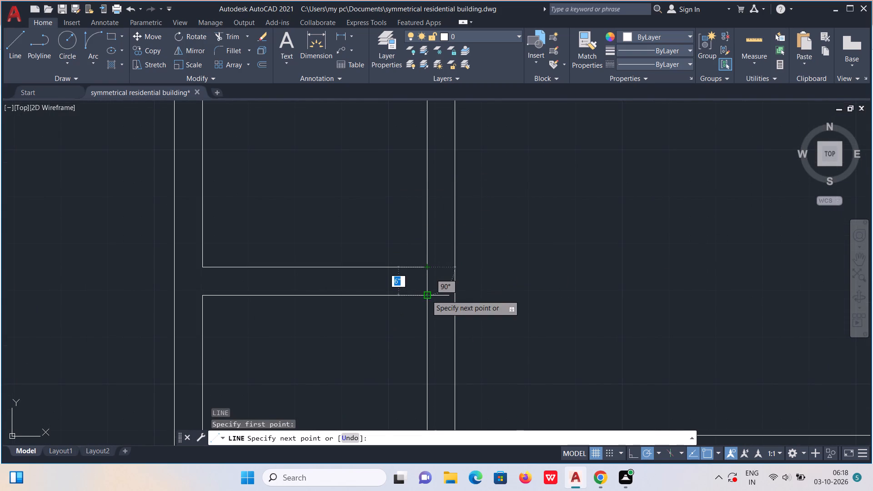
{"action": "left_click", "coordinate": [426, 295]}
{"action": "key", "text": "Escape"}
{"action": "left_click", "coordinate": [426, 281]}
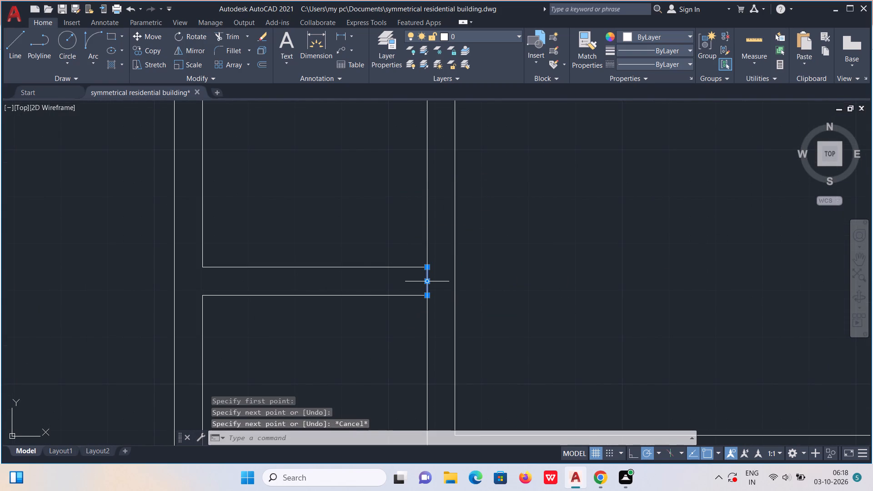
{"action": "key", "text": "m"}
{"action": "key", "text": "Return"}
{"action": "left_click", "coordinate": [426, 281]}
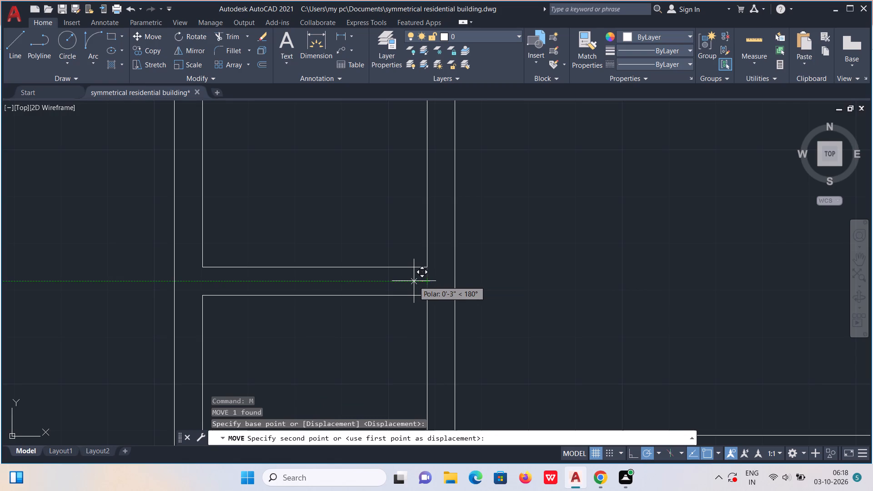
{"action": "type", "text": "3\""}
{"action": "key", "text": "Return"}
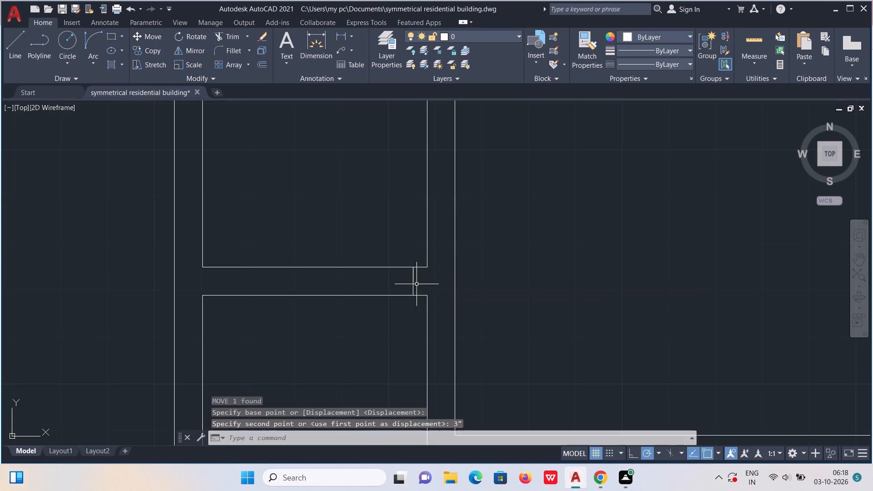
Copy the jamb line 2'5" to the left along the partition.
{"action": "left_click", "coordinate": [413, 284]}
{"action": "type", "text": "co'"}
{"action": "key", "text": "BackSpace"}
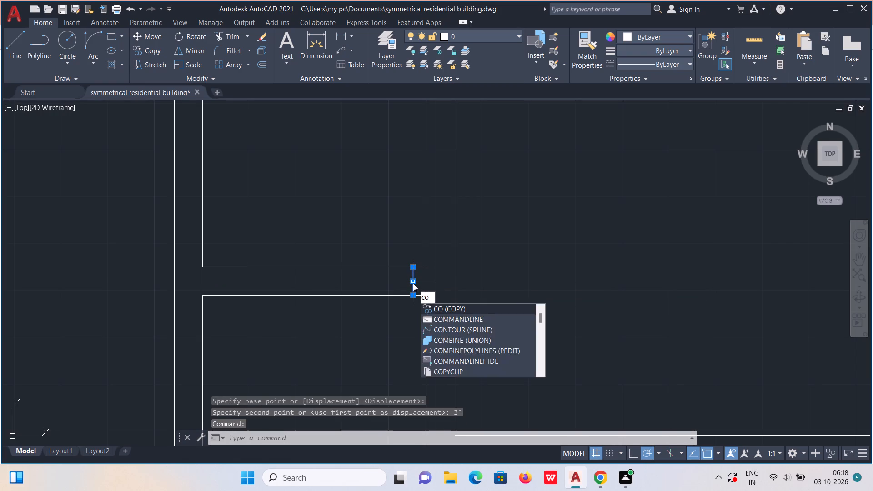
{"action": "key", "text": "Return"}
{"action": "left_click", "coordinate": [413, 283]}
{"action": "type", "text": "2'5"}
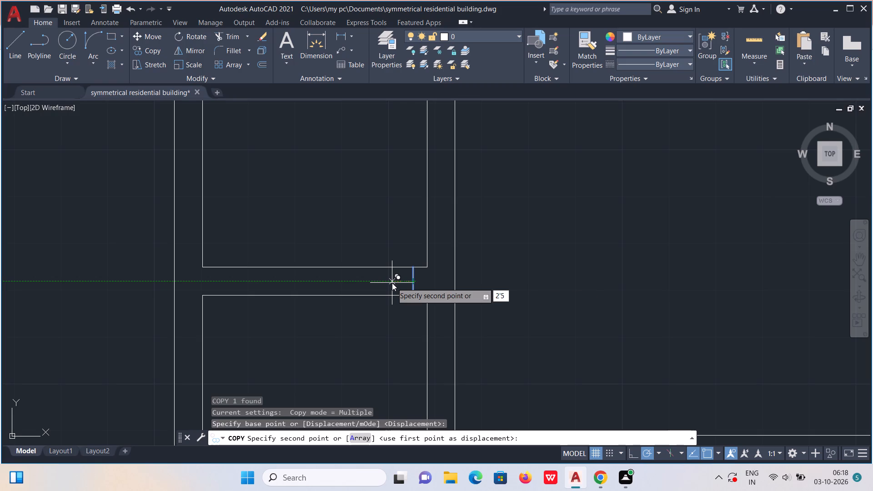
{"action": "key", "text": "shift+quotedbl"}
{"action": "key", "text": "Return"}
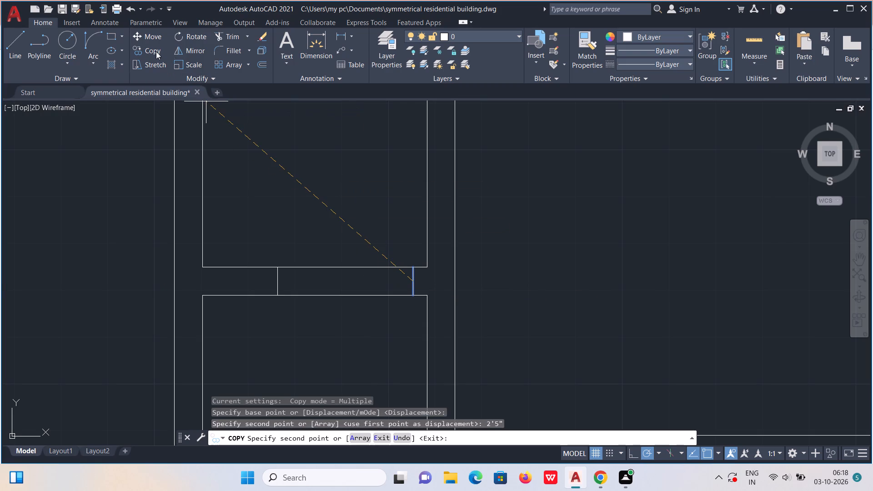
Trim both partition lines between the two jambs below the small top room to open the doorway.
{"action": "left_click", "coordinate": [239, 35]}
{"action": "left_click_drag", "start_coordinate": [356, 235], "coordinate": [356, 260]}
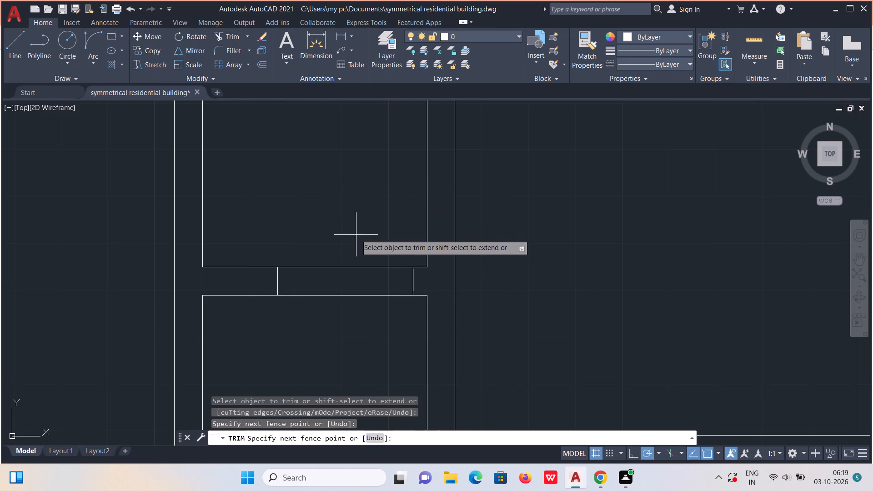
{"action": "left_click_drag", "start_coordinate": [356, 260], "coordinate": [351, 302]}
{"action": "key", "text": "Escape"}
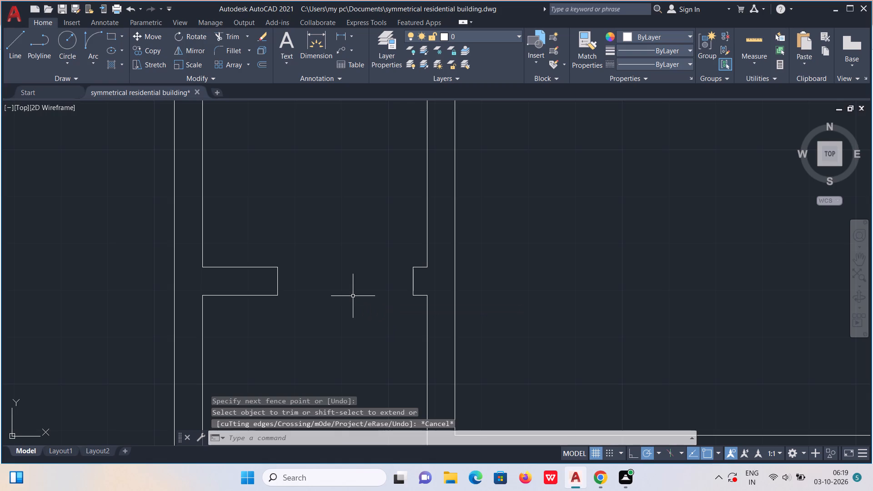
Draw a 2'5" vertical door leaf line upward from the top of the doorway's right jamb.
{"action": "key", "text": "l"}
{"action": "key", "text": "Return"}
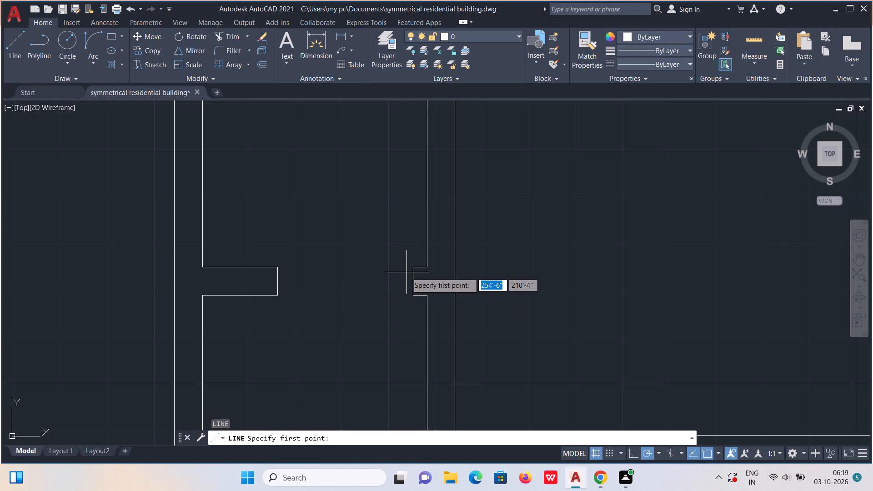
{"action": "left_click", "coordinate": [416, 267]}
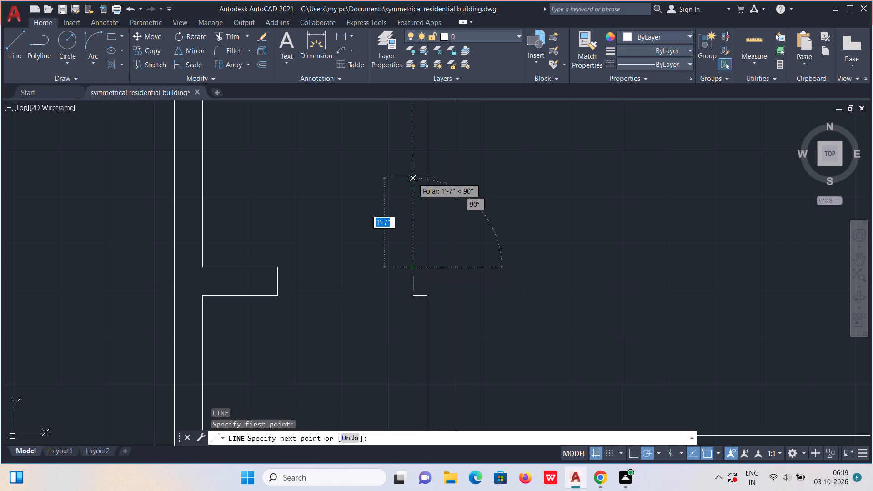
{"action": "type", "text": "2'5\""}
{"action": "key", "text": "Return"}
{"action": "key", "text": "semicolon"}
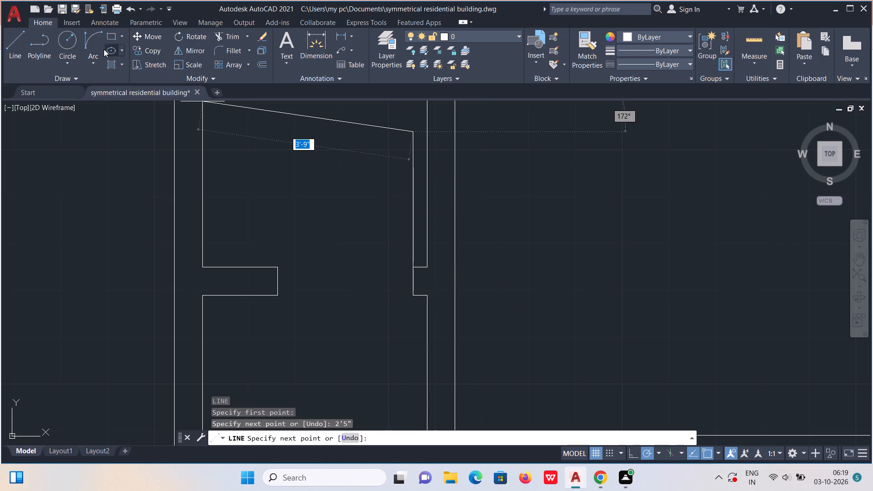
Draw the door swing with a Start, End, Direction arc from the left jamb's top corner to the leaf's upper end.
{"action": "left_click", "coordinate": [90, 44]}
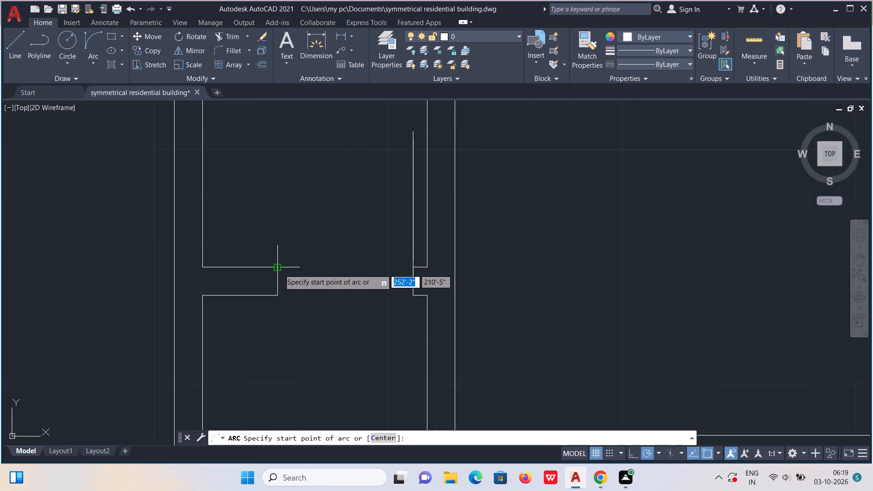
{"action": "left_click", "coordinate": [279, 269]}
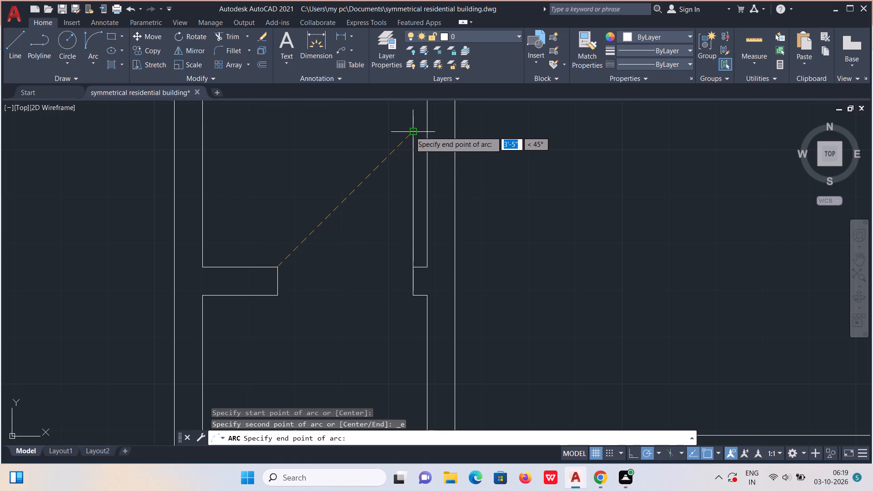
{"action": "left_click", "coordinate": [410, 131]}
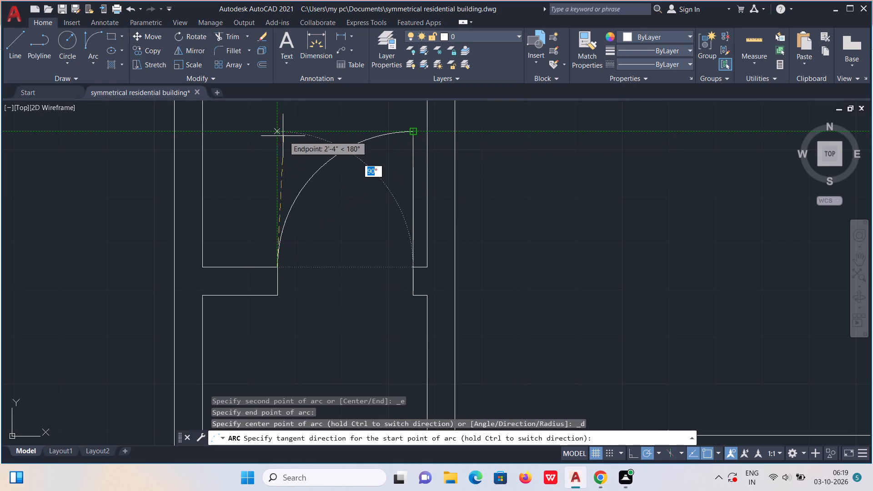
{"action": "left_click", "coordinate": [275, 135]}
Draw a jamb line across the vertical wall left of the central column, level with the upper line of the adjoining mid-plan horizontal partition.
{"action": "scroll", "coordinate": [276, 136], "scroll_direction": "down", "scroll_amount": 4}
{"action": "middle_click_drag", "start_coordinate": [306, 212], "coordinate": [341, 291]}
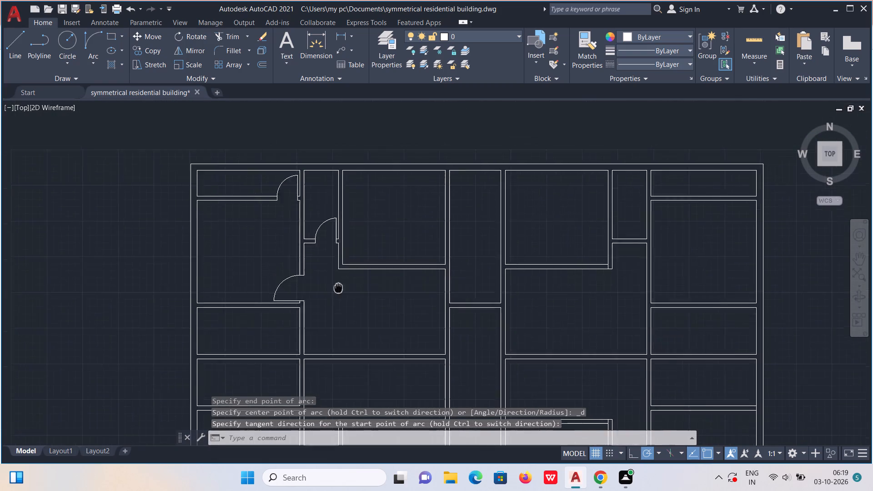
{"action": "middle_click_drag", "start_coordinate": [341, 291], "coordinate": [357, 279]}
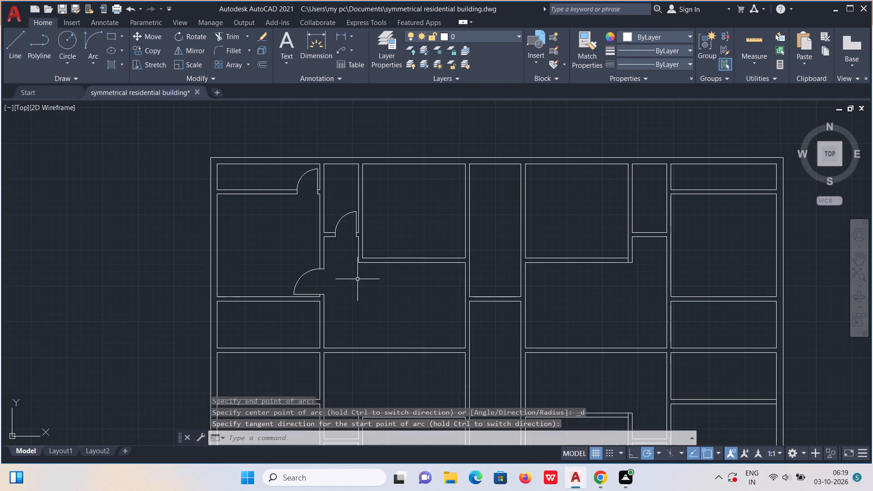
{"action": "middle_click_drag", "start_coordinate": [403, 292], "coordinate": [366, 256]}
{"action": "key", "text": "l"}
{"action": "key", "text": "Return"}
{"action": "scroll", "coordinate": [425, 316], "scroll_direction": "up", "scroll_amount": 2}
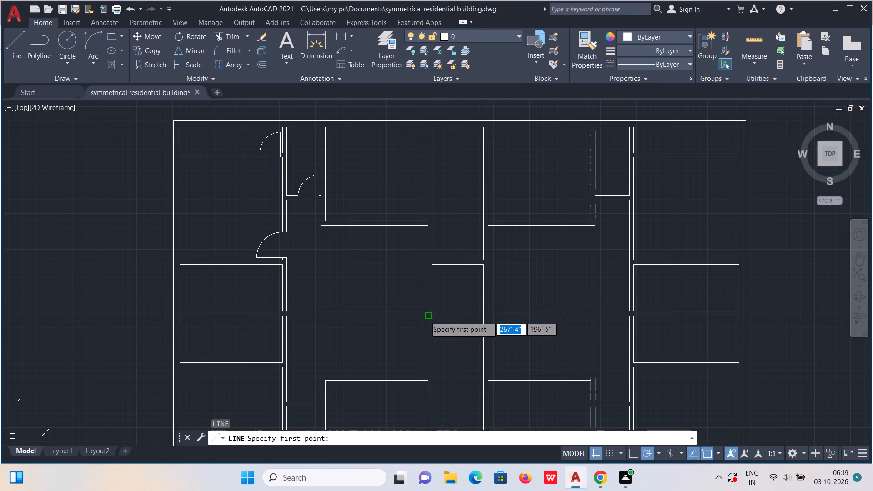
{"action": "scroll", "coordinate": [425, 316], "scroll_direction": "up", "scroll_amount": 1}
{"action": "left_click", "coordinate": [429, 298]}
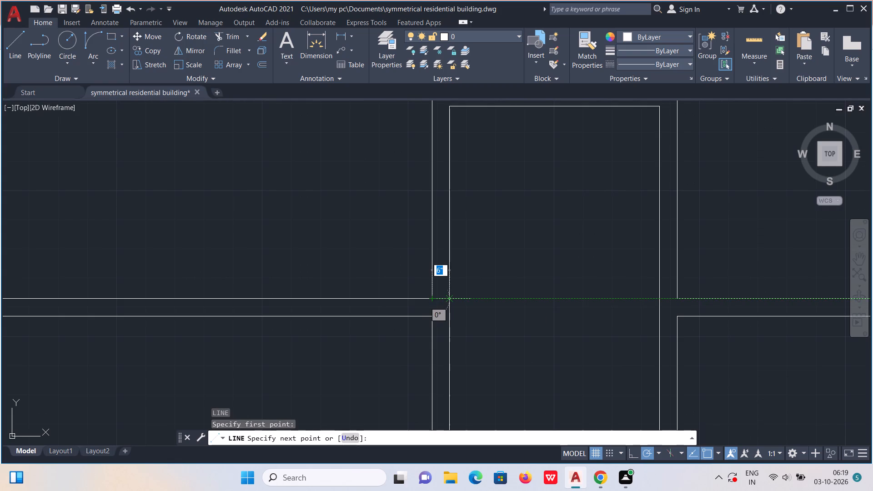
{"action": "left_click", "coordinate": [451, 299]}
{"action": "key", "text": "Escape"}
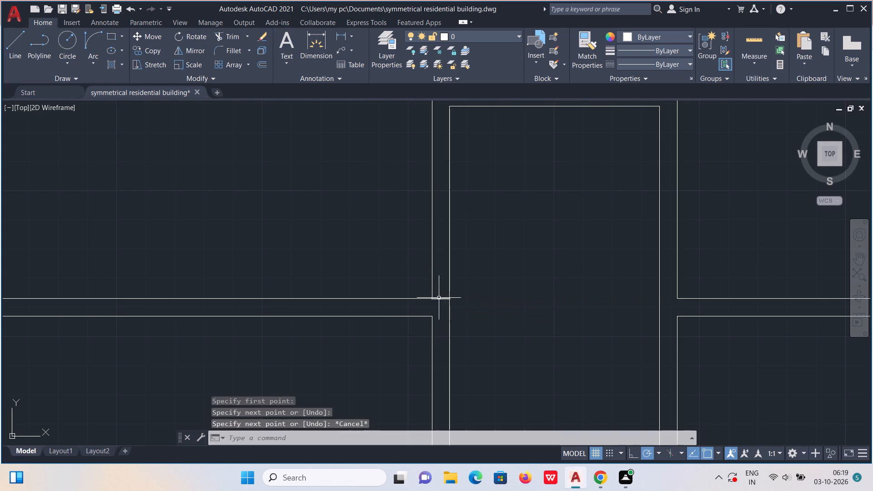
Move the new jamb line 3" up along the vertical wall.
{"action": "left_click", "coordinate": [439, 298]}
{"action": "key", "text": "m"}
{"action": "key", "text": "Return"}
{"action": "left_click", "coordinate": [439, 298]}
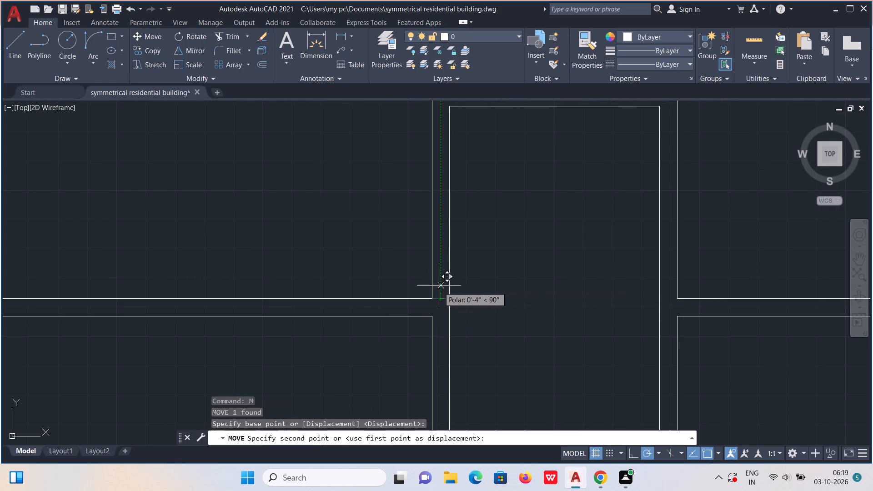
{"action": "type", "text": "3\""}
{"action": "key", "text": "Return"}
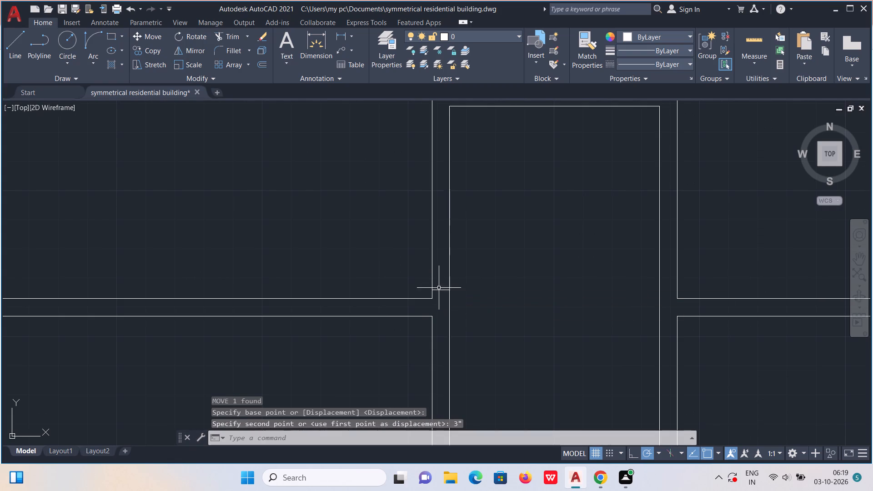
Copy the jamb line 3' upward along the vertical wall.
{"action": "left_click", "coordinate": [439, 290]}
{"action": "type", "text": "co"}
{"action": "key", "text": "Return"}
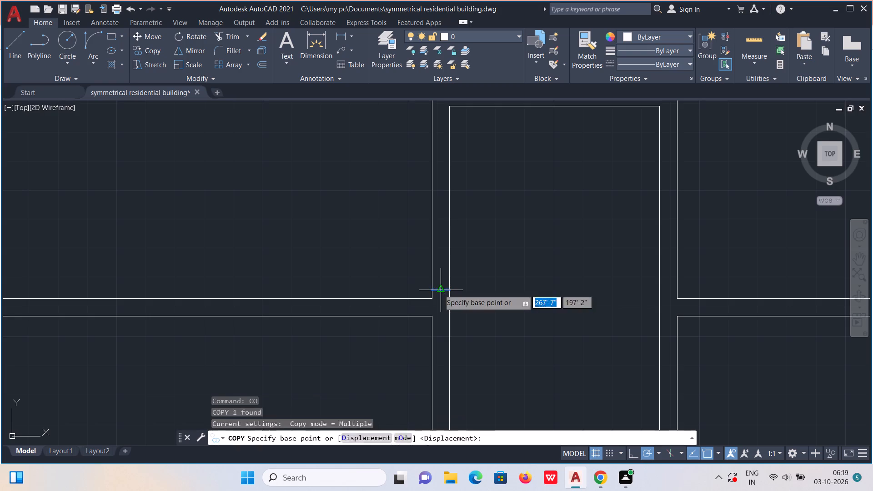
{"action": "left_click", "coordinate": [439, 290]}
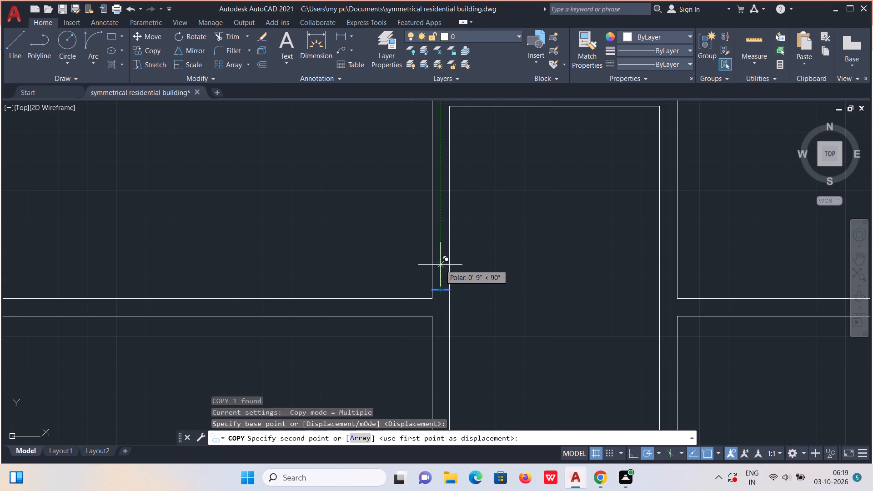
{"action": "type", "text": "3'"}
{"action": "key", "text": "Return"}
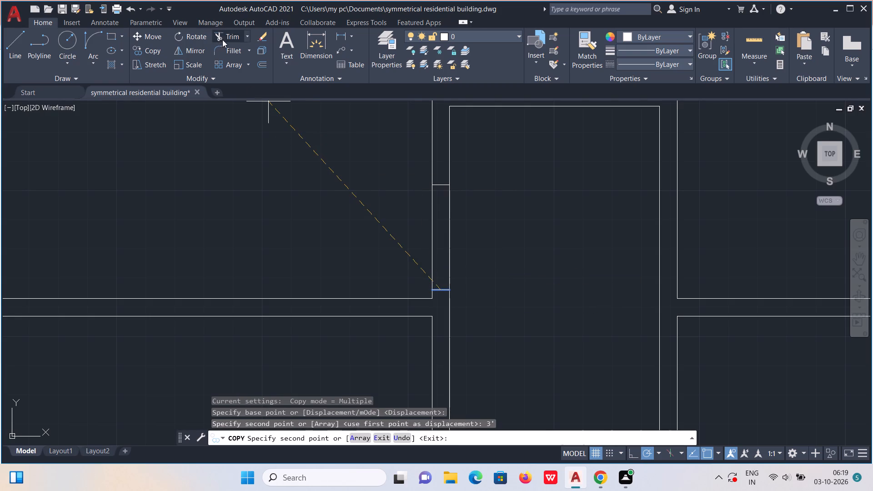
Trim both vertical wall lines between the two jamb lines to open the doorway.
{"action": "left_click", "coordinate": [222, 40]}
{"action": "left_click_drag", "start_coordinate": [420, 253], "coordinate": [484, 248]}
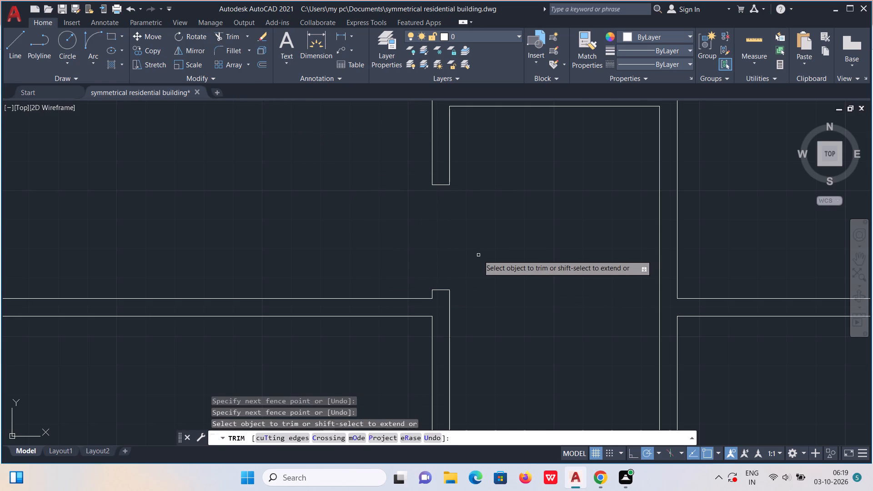
{"action": "key", "text": "Escape"}
Draw a 3' horizontal door leaf line leftward from the left end of the doorway's lower jamb.
{"action": "key", "text": "l"}
{"action": "key", "text": "Return"}
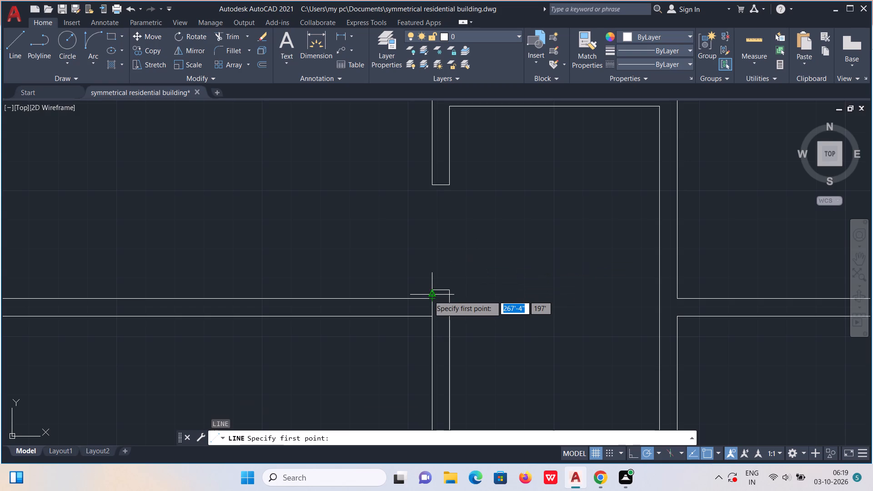
{"action": "left_click", "coordinate": [429, 289]}
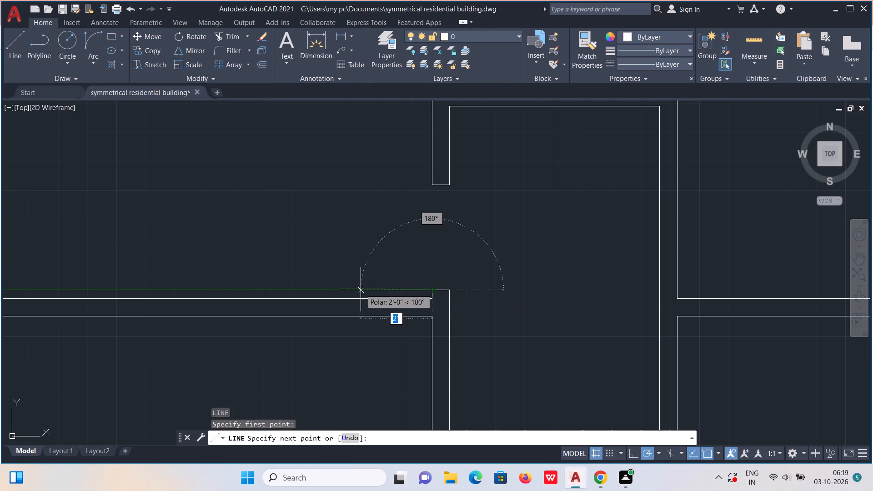
{"action": "type", "text": "3'"}
{"action": "key", "text": "Return"}
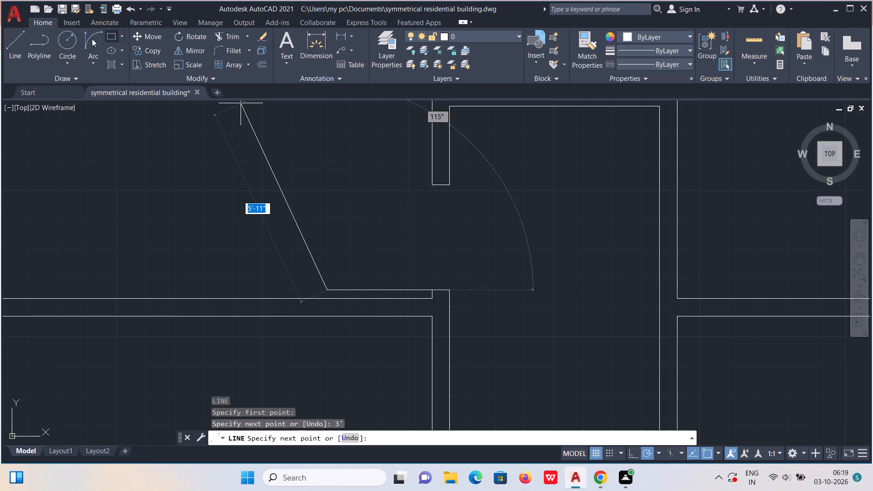
Draw the door swing with a Start, End, Direction arc from the leaf's left end to the upper jamb's left corner.
{"action": "left_click", "coordinate": [96, 44]}
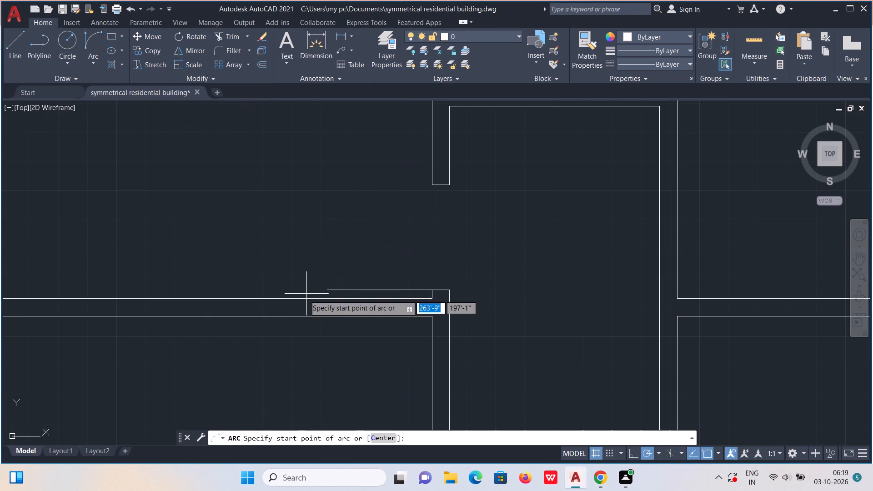
{"action": "left_click", "coordinate": [326, 290]}
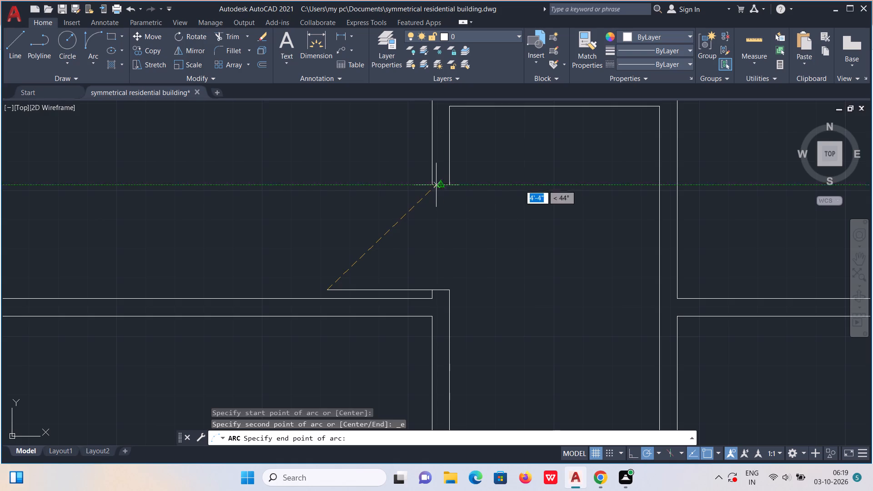
{"action": "left_click", "coordinate": [433, 185]}
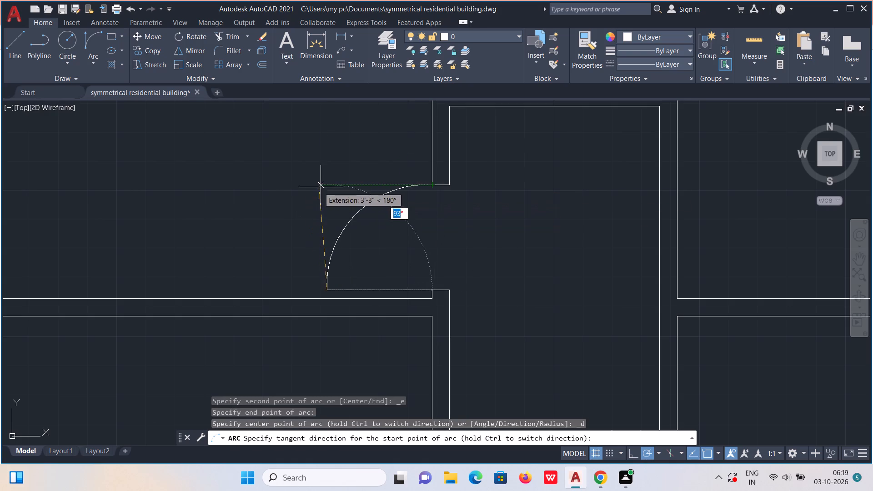
{"action": "left_click", "coordinate": [331, 187]}
{"action": "key", "text": "Escape"}
Draw a jamb line across the same vertical wall, level with the lower line of the horizontal partition below the new door.
{"action": "scroll", "coordinate": [366, 203], "scroll_direction": "down", "scroll_amount": 1}
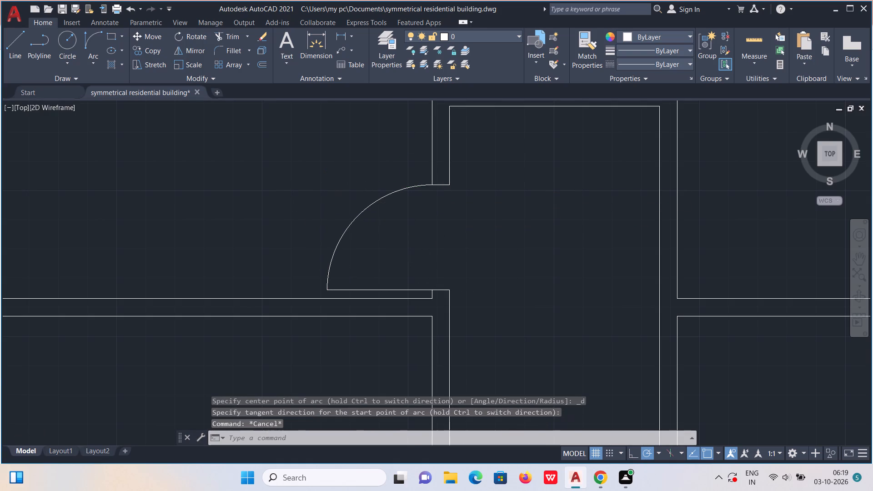
{"action": "middle_click_drag", "start_coordinate": [397, 315], "coordinate": [404, 258]}
{"action": "scroll", "coordinate": [404, 257], "scroll_direction": "up", "scroll_amount": 1}
{"action": "key", "text": "l"}
{"action": "key", "text": "Return"}
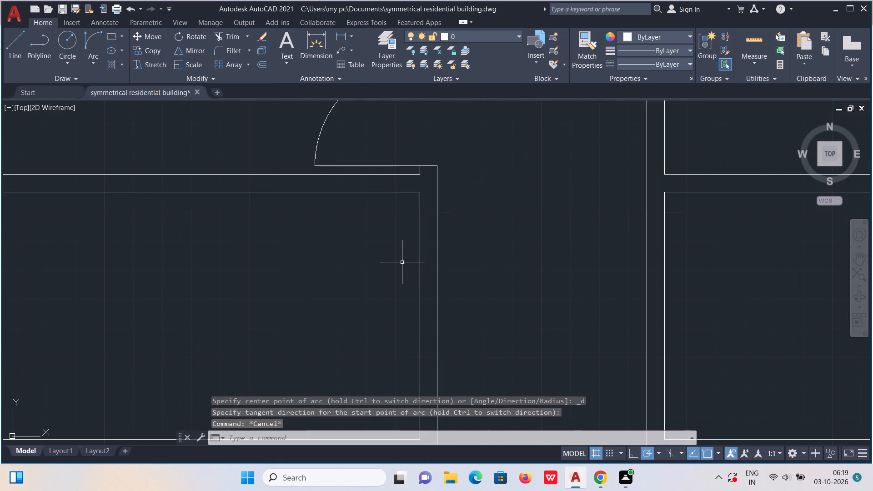
{"action": "left_click", "coordinate": [418, 190]}
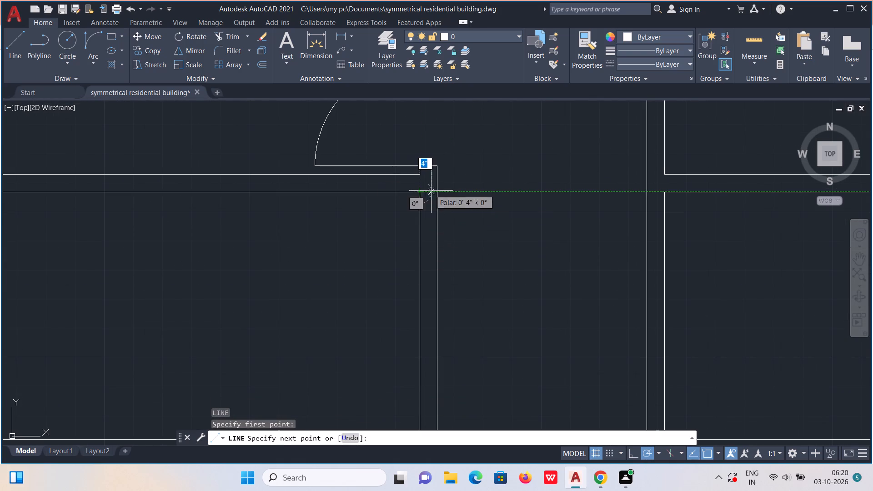
{"action": "left_click", "coordinate": [431, 191]}
{"action": "key", "text": "Escape"}
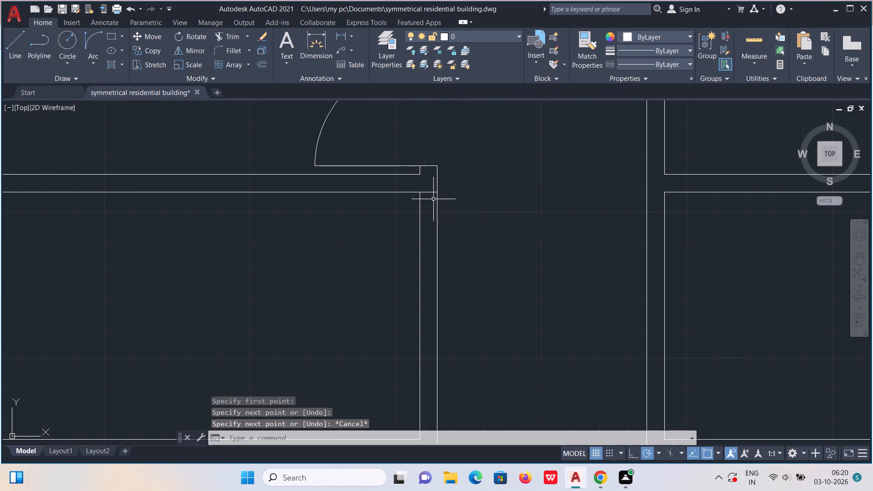
Move this lower jamb line 3" down along the vertical wall.
{"action": "left_click", "coordinate": [430, 191]}
{"action": "key", "text": "m"}
{"action": "key", "text": "Return"}
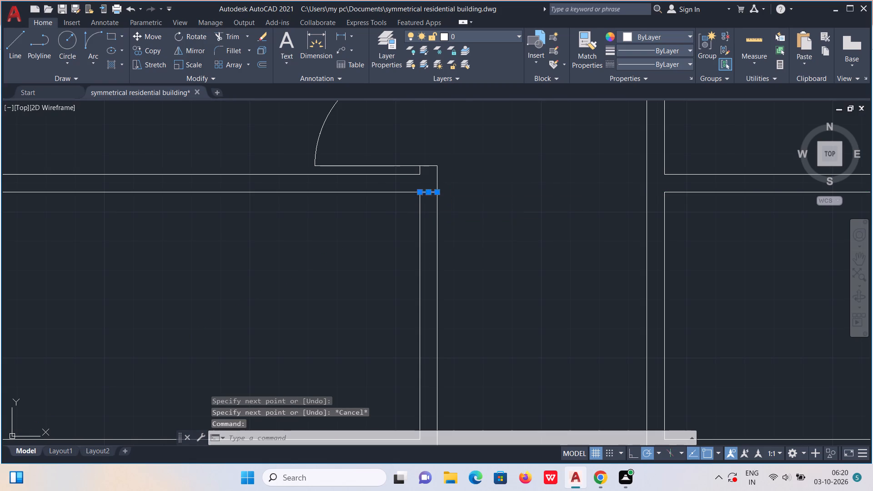
{"action": "left_click", "coordinate": [430, 191]}
{"action": "type", "text": "3\""}
{"action": "key", "text": "Return"}
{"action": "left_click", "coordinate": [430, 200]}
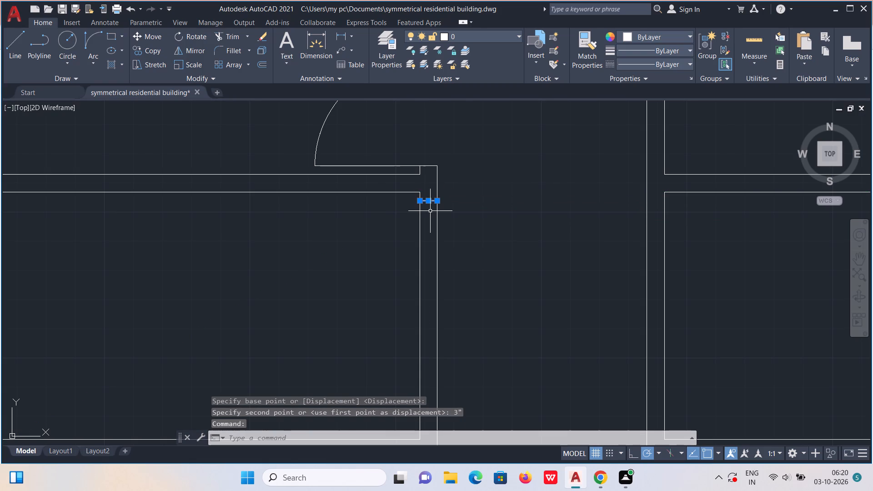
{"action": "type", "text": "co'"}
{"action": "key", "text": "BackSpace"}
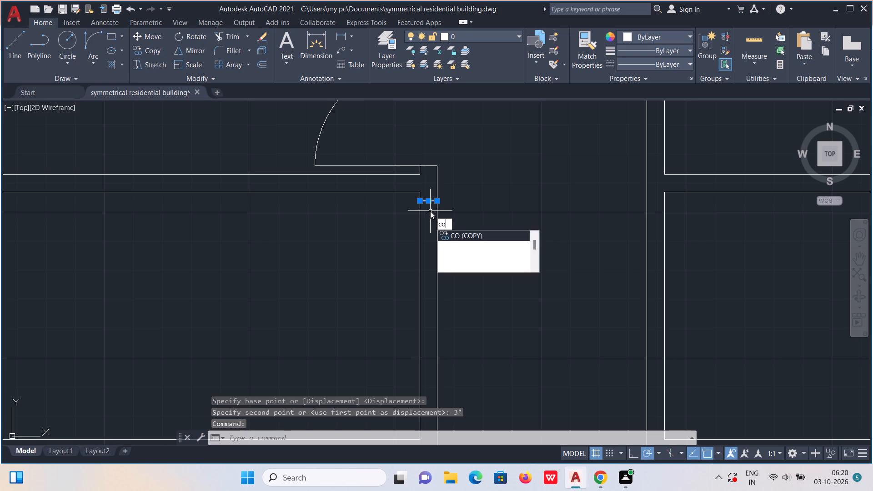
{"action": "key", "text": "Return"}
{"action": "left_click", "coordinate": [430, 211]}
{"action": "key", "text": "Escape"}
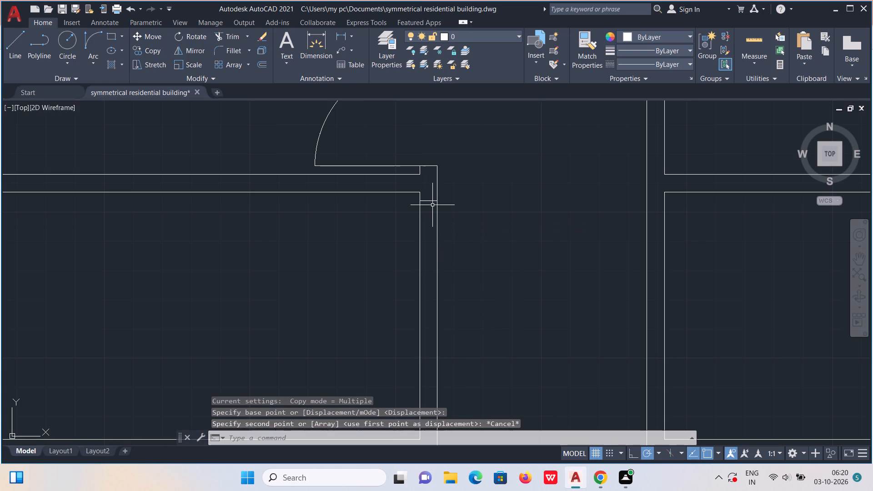
Copy the lower jamb line 3' downward along the vertical wall.
{"action": "left_click", "coordinate": [432, 202]}
{"action": "type", "text": "co"}
{"action": "key", "text": "Return"}
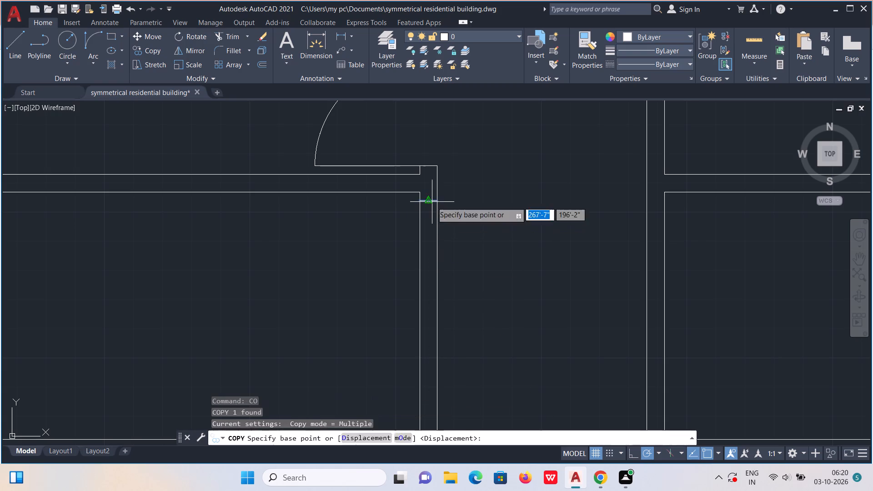
{"action": "left_click", "coordinate": [432, 202]}
{"action": "type", "text": "3'"}
{"action": "key", "text": "Return"}
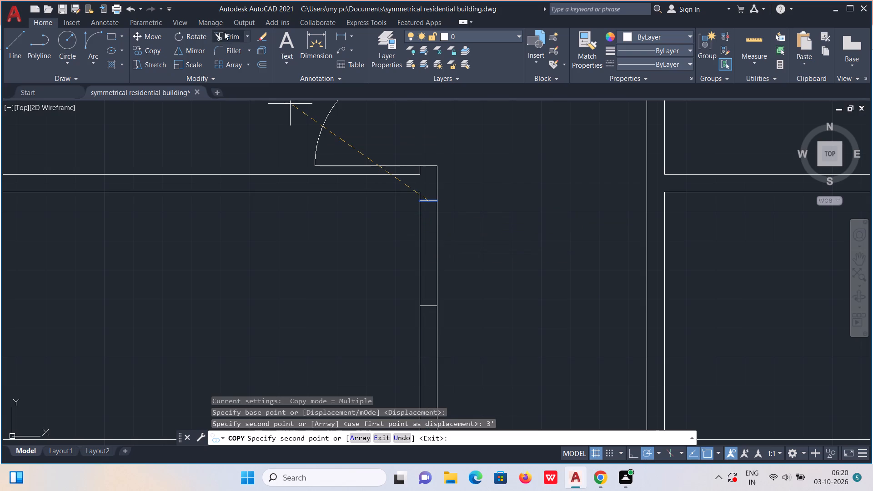
Trim the vertical wall lines between the two jamb lines to open the 3' doorway below the horizontal partition.
{"action": "left_click", "coordinate": [224, 32]}
{"action": "left_click_drag", "start_coordinate": [358, 211], "coordinate": [456, 230]}
{"action": "key", "text": "Escape"}
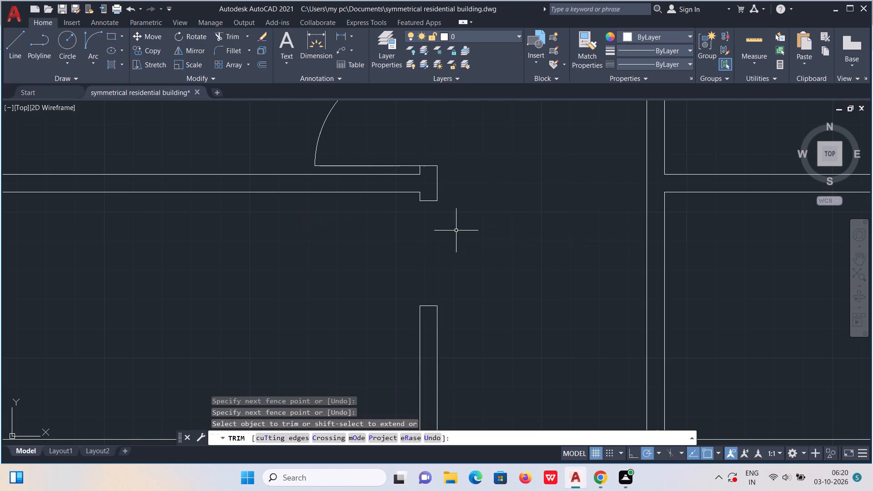
Draw a 3' door leaf line horizontally to the left from the left end of the opening's upper jamb.
{"action": "key", "text": "l"}
{"action": "key", "text": "Return"}
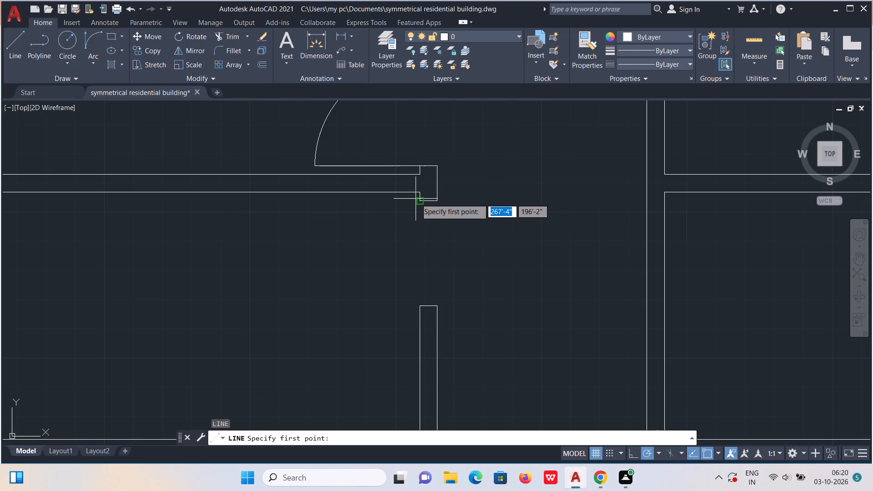
{"action": "left_click", "coordinate": [418, 201]}
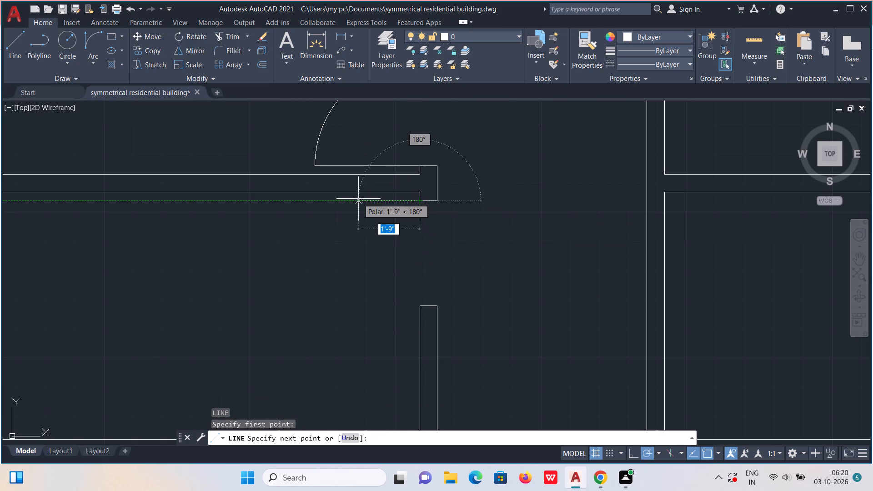
{"action": "type", "text": "3'"}
{"action": "key", "text": "Return"}
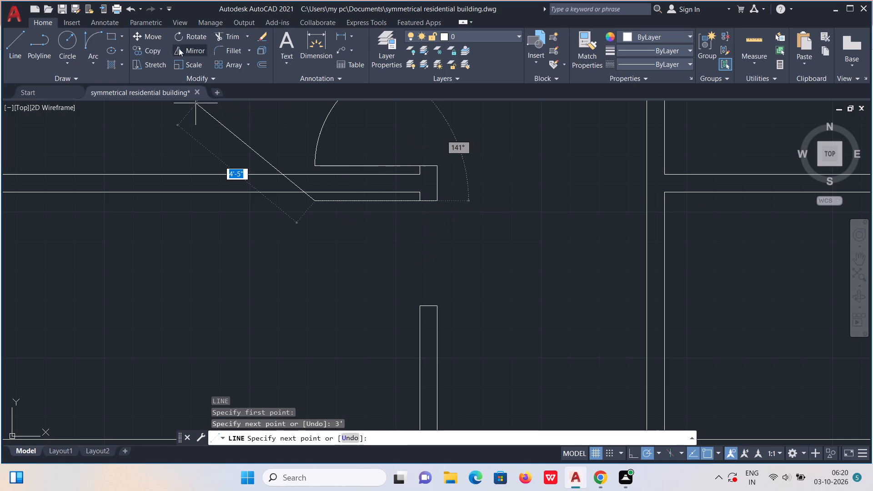
Draw the door swing with a Start, End, Direction arc from the leaf's left end to the lower jamb's left corner.
{"action": "left_click", "coordinate": [95, 40]}
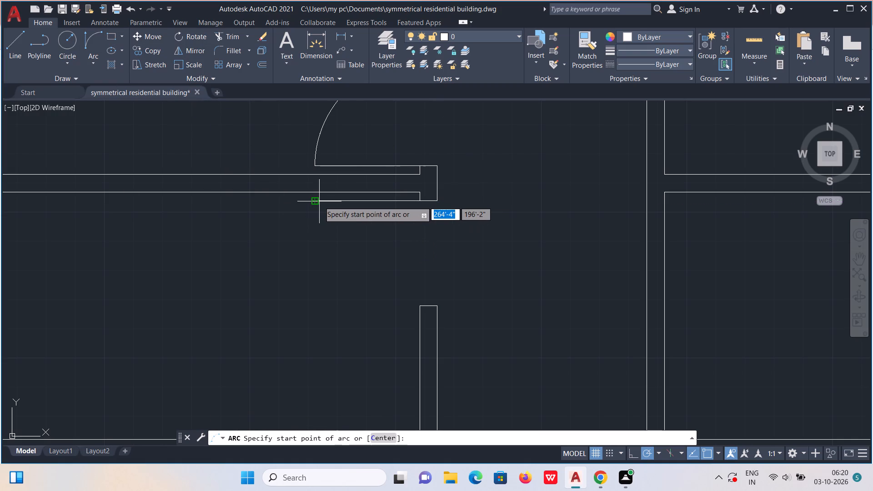
{"action": "left_click", "coordinate": [314, 202]}
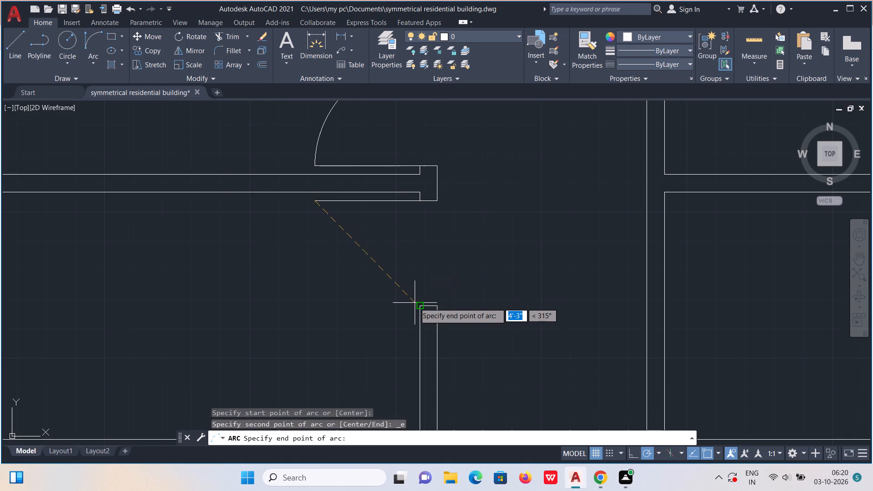
{"action": "left_click", "coordinate": [417, 305]}
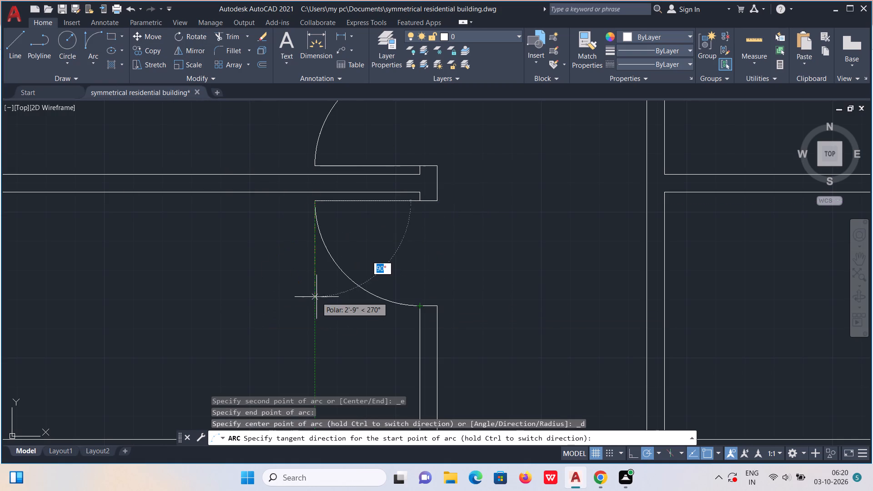
{"action": "left_click", "coordinate": [316, 304]}
Draw a jamb line across the left rooms' vertical wall, level with the lower line of the partition just below the existing door there.
{"action": "scroll", "coordinate": [316, 304], "scroll_direction": "down", "scroll_amount": 2}
{"action": "middle_click_drag", "start_coordinate": [316, 304], "coordinate": [381, 283]}
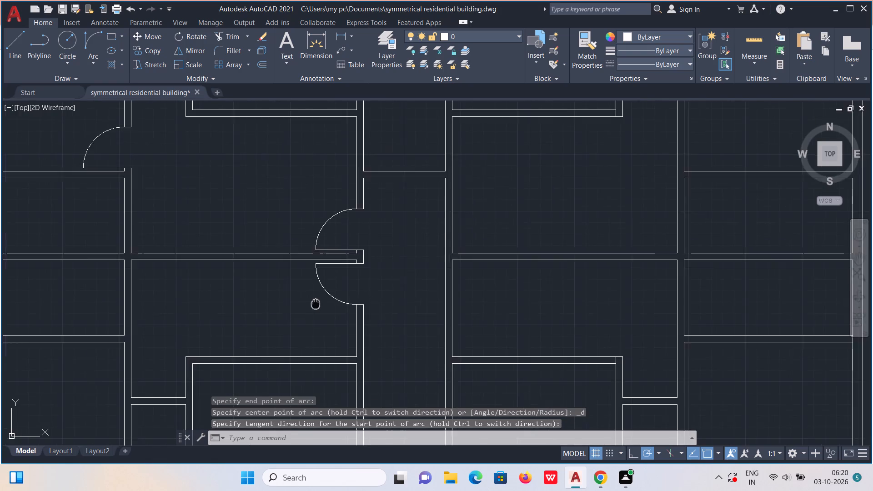
{"action": "middle_click_drag", "start_coordinate": [381, 283], "coordinate": [382, 283]}
{"action": "scroll", "coordinate": [382, 283], "scroll_direction": "down", "scroll_amount": 1}
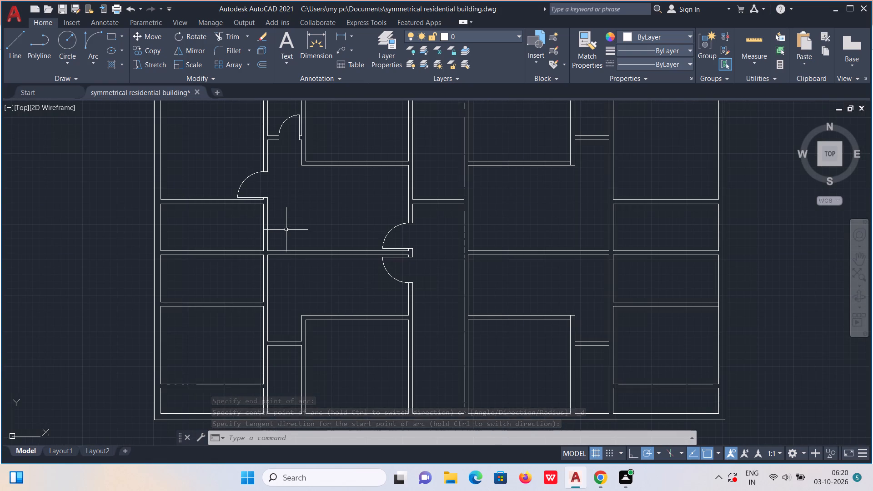
{"action": "scroll", "coordinate": [276, 229], "scroll_direction": "up", "scroll_amount": 1}
{"action": "key", "text": "l"}
{"action": "key", "text": "Return"}
{"action": "scroll", "coordinate": [251, 197], "scroll_direction": "up", "scroll_amount": 1}
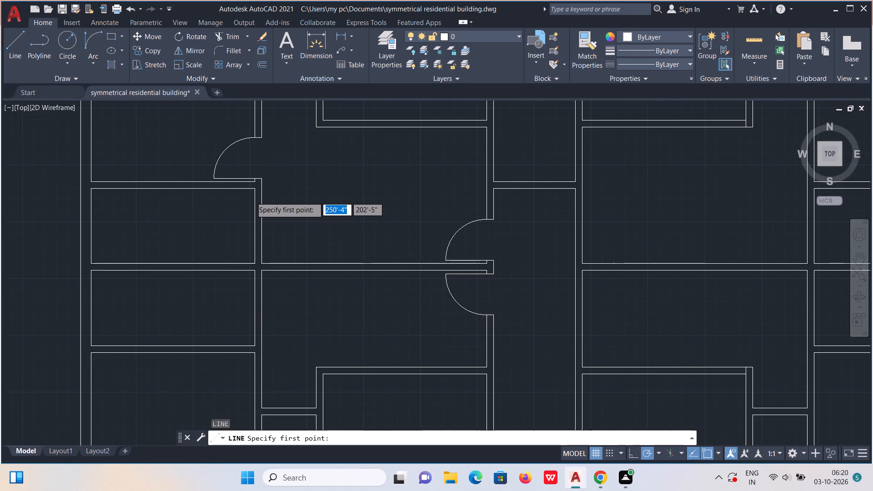
{"action": "scroll", "coordinate": [251, 197], "scroll_direction": "up", "scroll_amount": 1}
{"action": "left_click", "coordinate": [258, 174]}
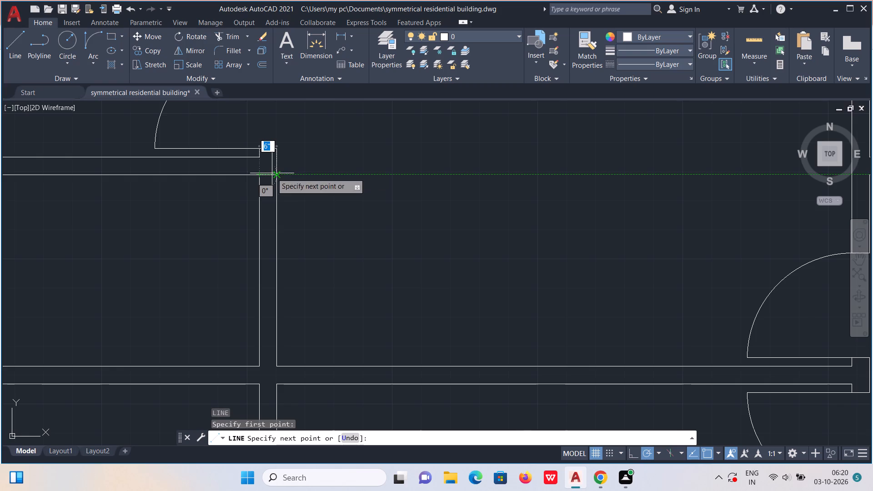
{"action": "left_click", "coordinate": [274, 175]}
{"action": "key", "text": "Escape"}
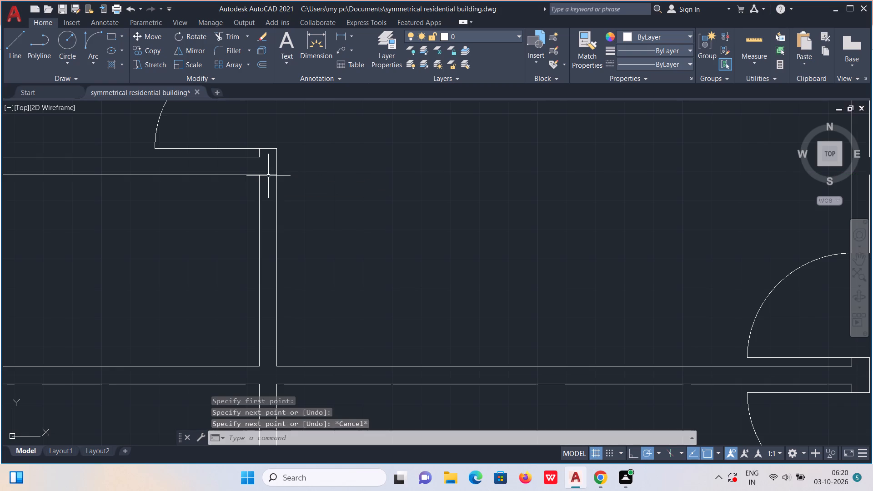
Move this jamb line 3" down along the vertical wall.
{"action": "left_click", "coordinate": [268, 176]}
{"action": "key", "text": "m"}
{"action": "key", "text": "Return"}
{"action": "left_click", "coordinate": [268, 176]}
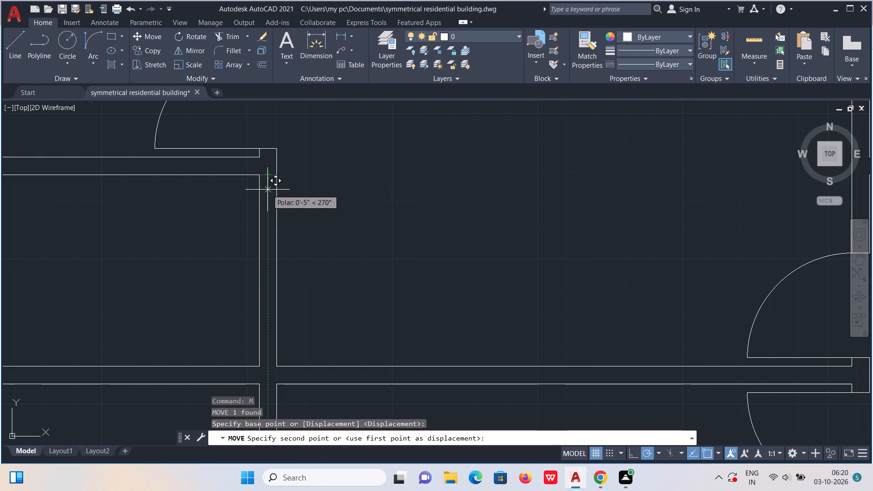
{"action": "type", "text": "3\""}
{"action": "key", "text": "Return"}
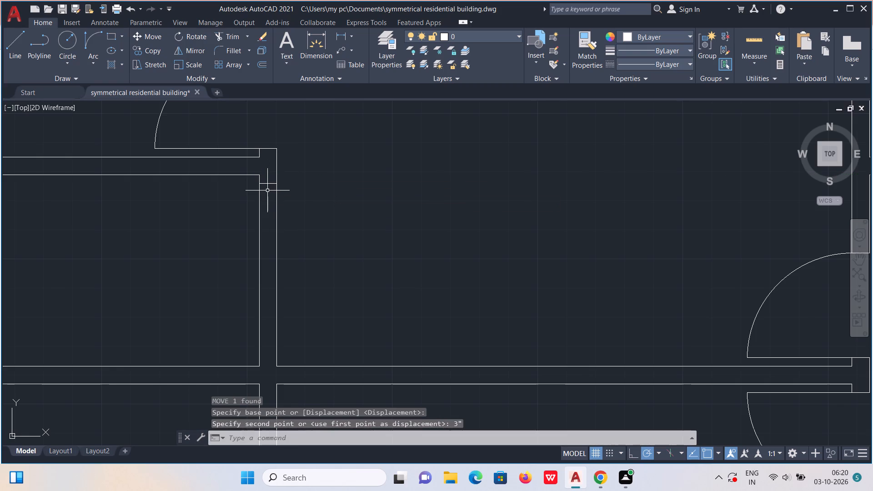
Copy the moved jamb line 2'5" downward along the vertical wall.
{"action": "left_click", "coordinate": [270, 184]}
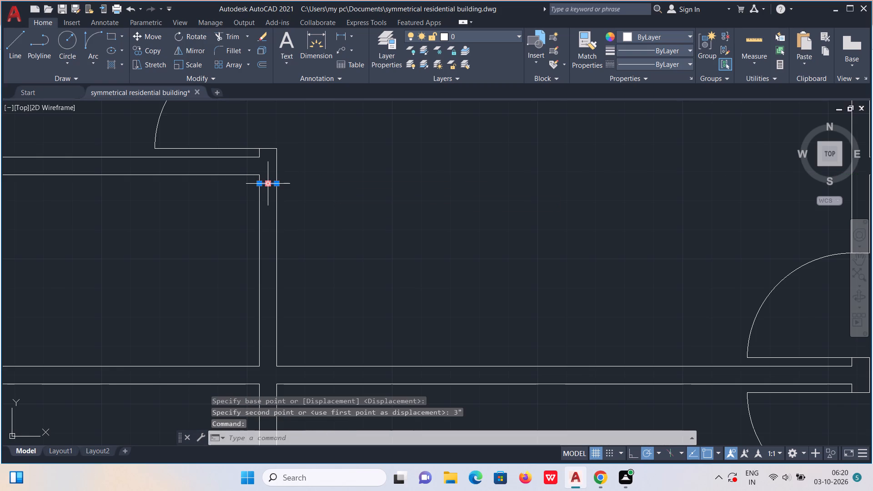
{"action": "type", "text": "co"}
{"action": "key", "text": "Return"}
{"action": "left_click", "coordinate": [270, 184]}
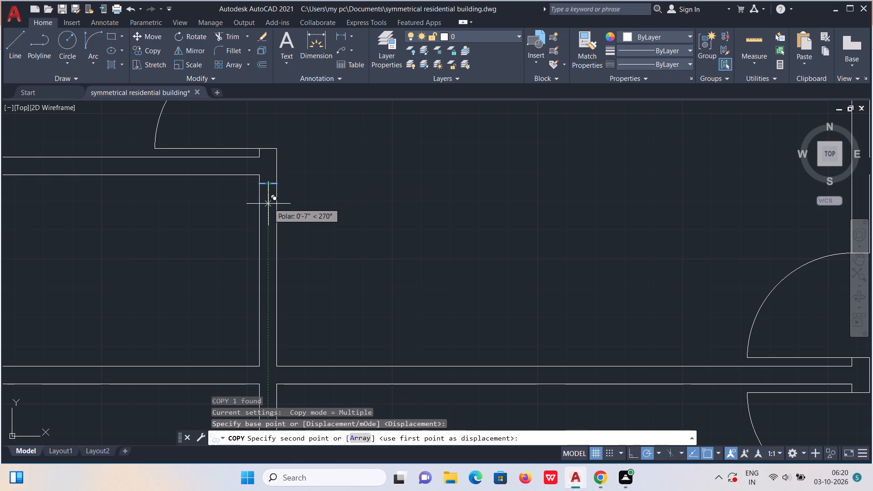
{"action": "type", "text": "2'5\""}
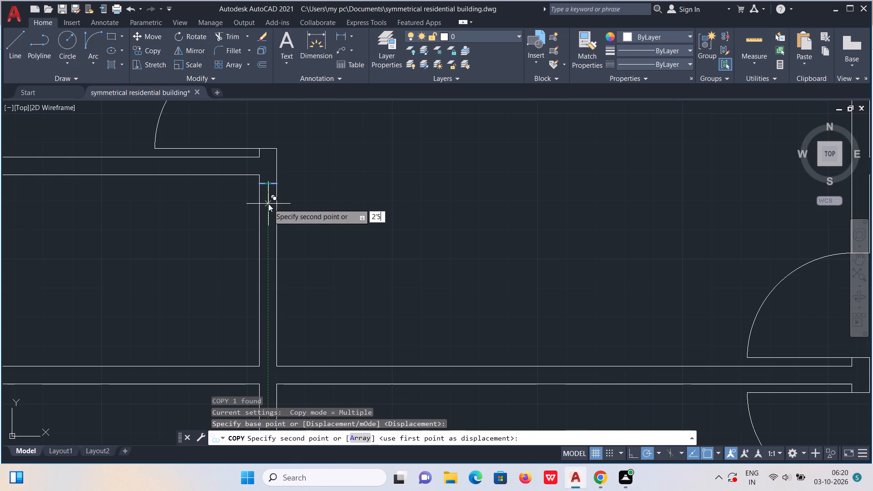
{"action": "key", "text": "Return"}
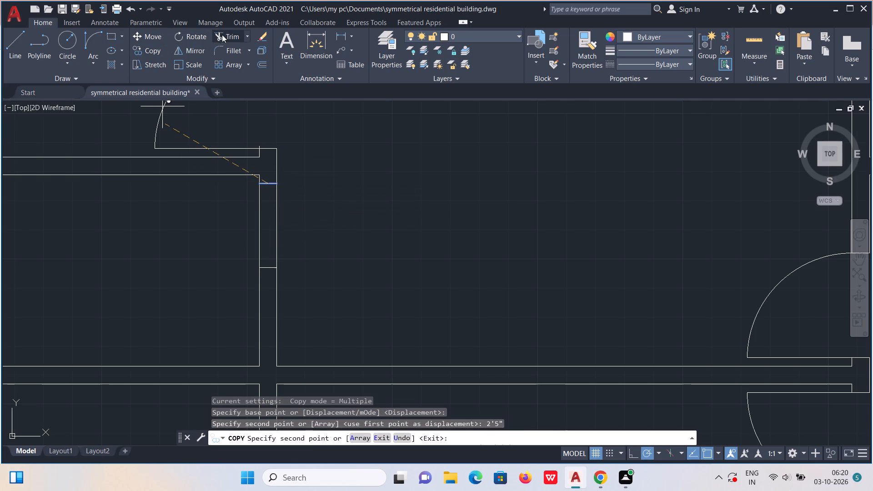
Trim the vertical wall lines between the two jamb lines to open the 2'5" doorway.
{"action": "left_click", "coordinate": [224, 33]}
{"action": "left_click_drag", "start_coordinate": [237, 208], "coordinate": [349, 216]}
{"action": "key", "text": "Escape"}
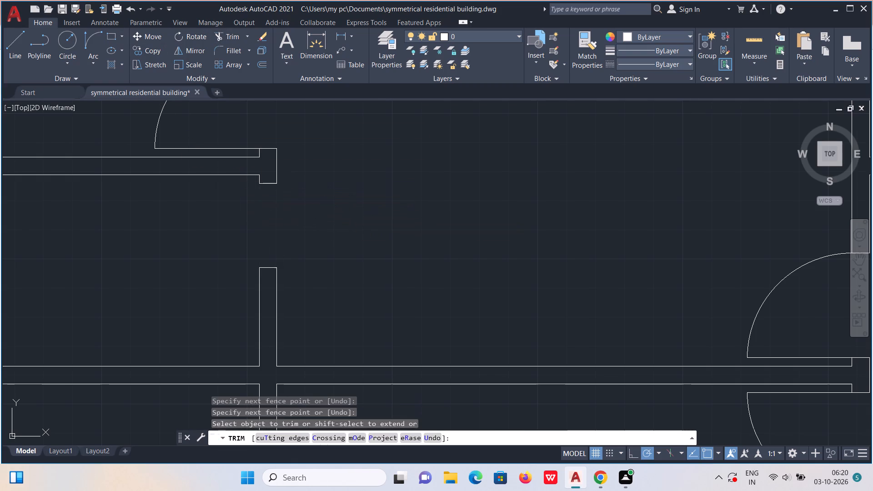
Draw a 2'5" door leaf line horizontally to the left from the left end of the opening's upper jamb.
{"action": "key", "text": "l"}
{"action": "key", "text": "Return"}
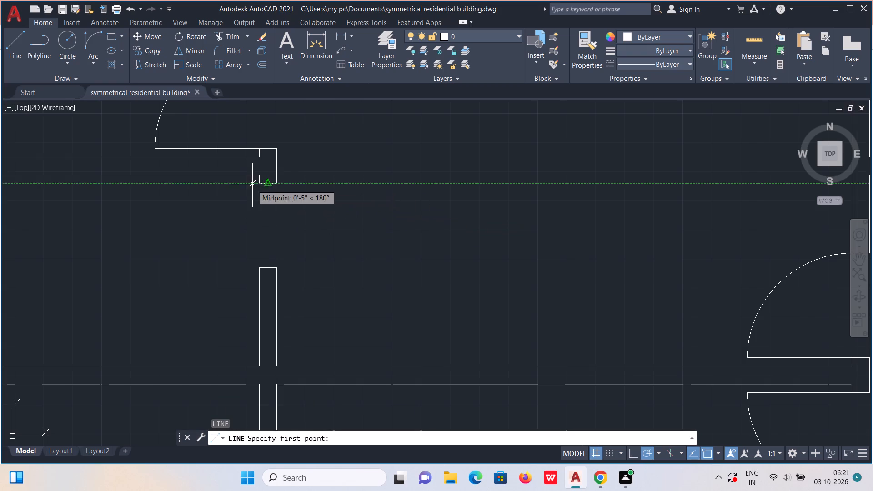
{"action": "left_click", "coordinate": [262, 182]}
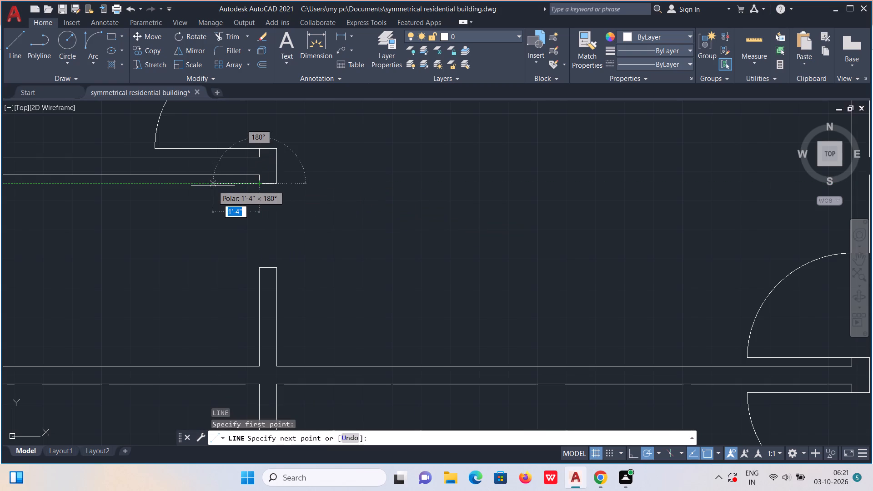
{"action": "type", "text": "2'5\""}
{"action": "key", "text": "Return"}
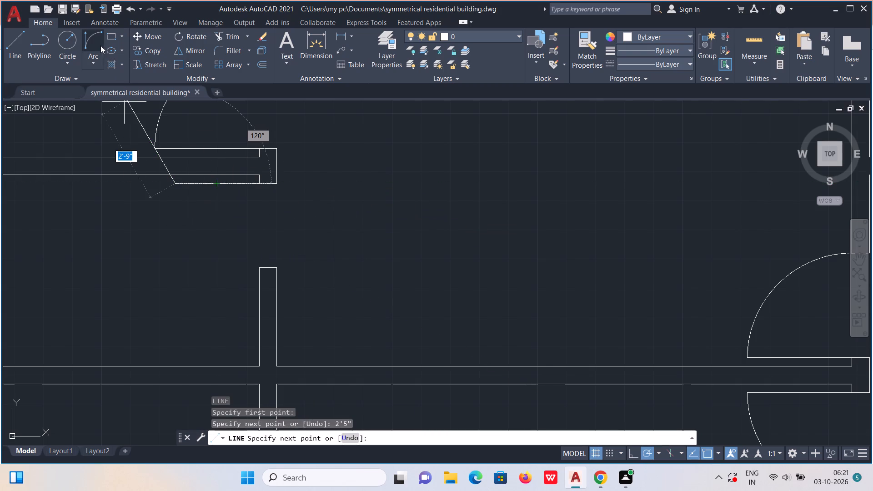
Draw the 2'5" door's swing with a Start, End, Direction arc from the leaf's left end to the lower jamb's left corner.
{"action": "left_click", "coordinate": [99, 45]}
{"action": "left_click", "coordinate": [176, 183]}
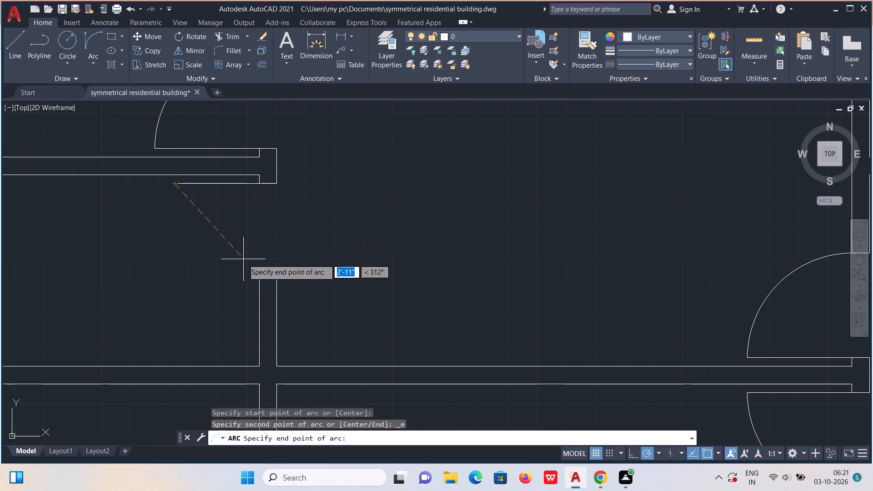
{"action": "left_click", "coordinate": [258, 268]}
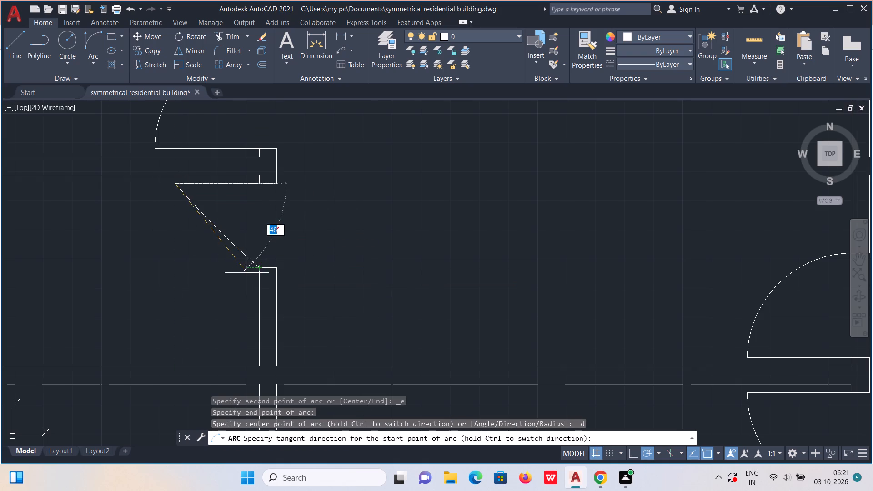
{"action": "left_click", "coordinate": [175, 271]}
Draw a jamb line across the same vertical wall, level with the lower line of the next horizontal partition below the 2'5" door.
{"action": "scroll", "coordinate": [186, 278], "scroll_direction": "down", "scroll_amount": 2}
{"action": "middle_click_drag", "start_coordinate": [196, 296], "coordinate": [200, 248]}
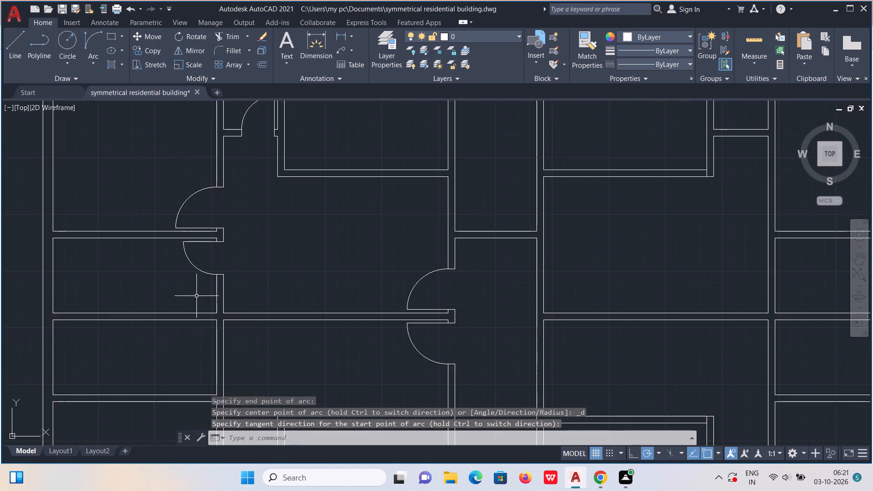
{"action": "middle_click_drag", "start_coordinate": [200, 248], "coordinate": [214, 227]}
{"action": "scroll", "coordinate": [216, 236], "scroll_direction": "up", "scroll_amount": 1}
{"action": "key", "text": "Escape"}
{"action": "key", "text": "l"}
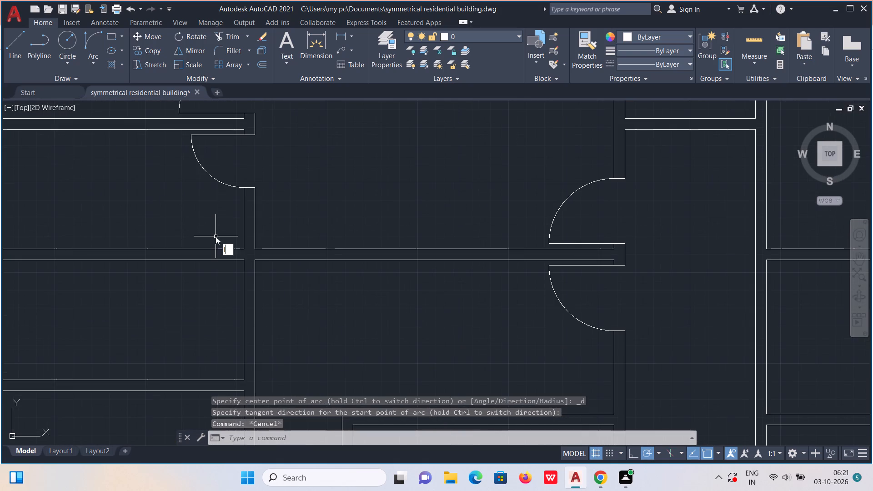
{"action": "key", "text": "Return"}
{"action": "scroll", "coordinate": [217, 241], "scroll_direction": "up", "scroll_amount": 2}
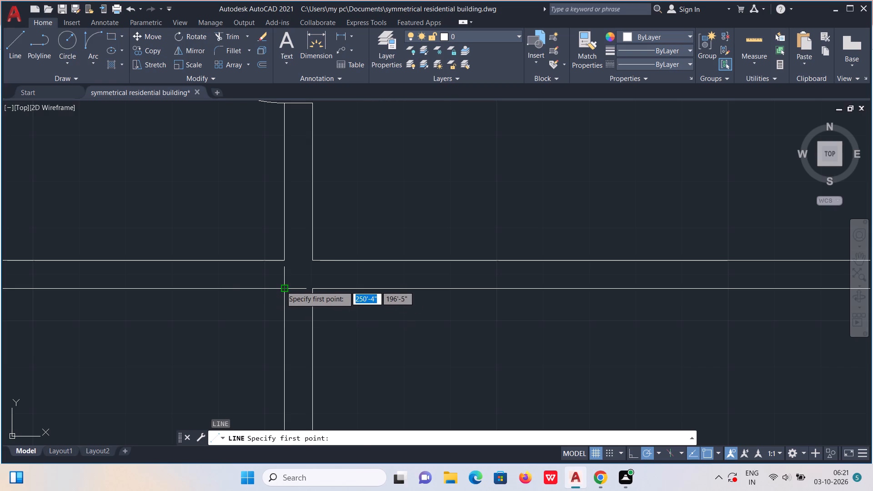
{"action": "left_click", "coordinate": [281, 286]}
{"action": "left_click", "coordinate": [310, 289]}
{"action": "key", "text": "Escape"}
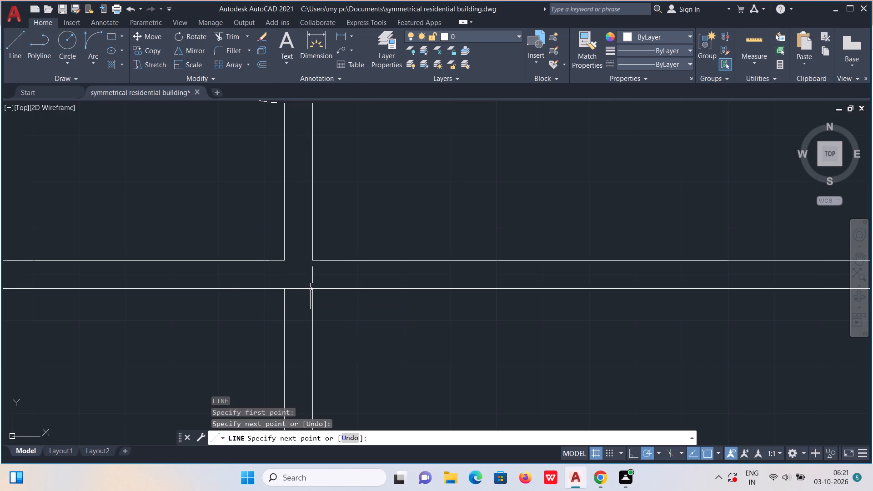
Move the jamb line below this partition 3" down along the vertical wall.
{"action": "left_click", "coordinate": [297, 289]}
{"action": "key", "text": "m"}
{"action": "key", "text": "Return"}
{"action": "left_click", "coordinate": [297, 289]}
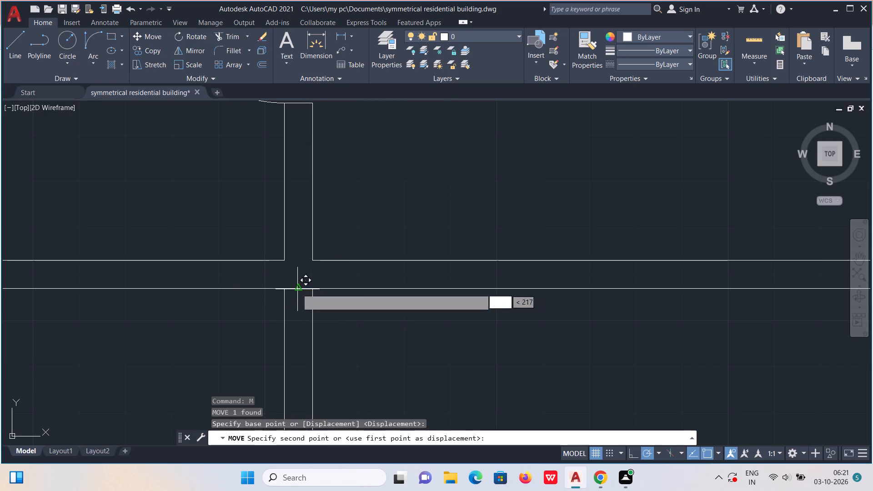
{"action": "type", "text": "3\""}
{"action": "key", "text": "Return"}
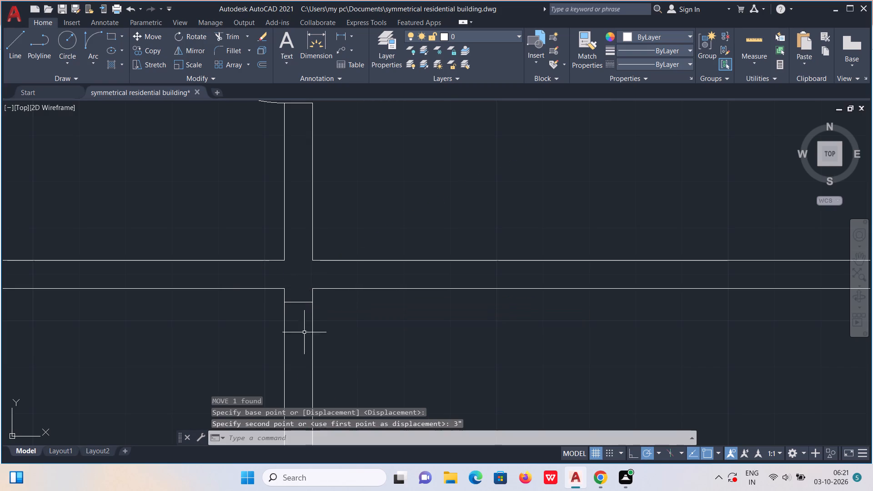
Copy the moved jamb line 2'5" downward along the vertical wall below the partition.
{"action": "left_click", "coordinate": [296, 301]}
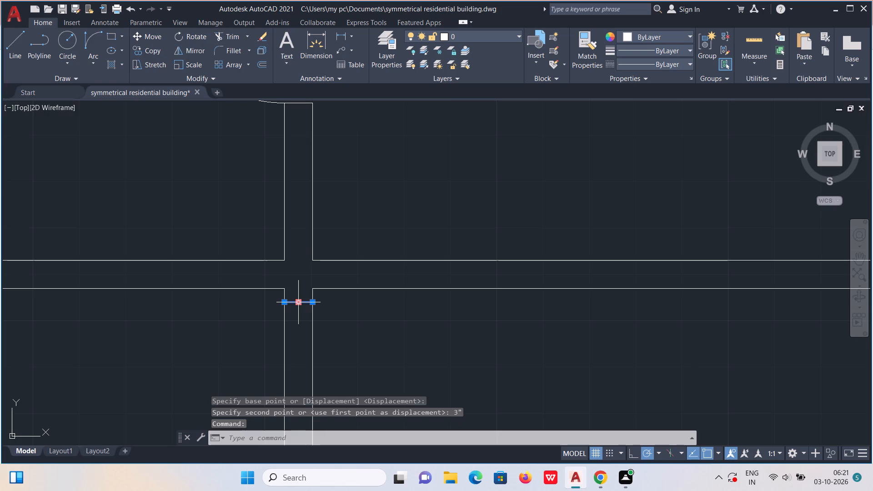
{"action": "type", "text": "co"}
{"action": "key", "text": "Return"}
{"action": "left_click", "coordinate": [296, 301]}
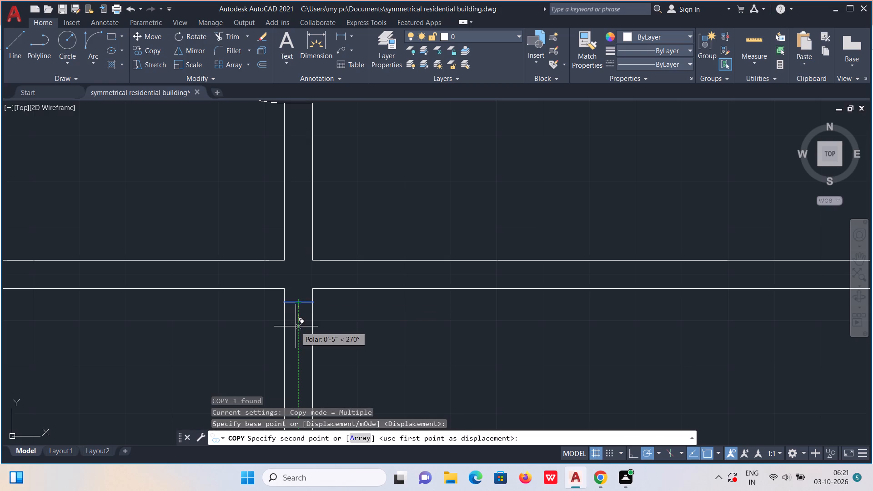
{"action": "key", "text": "2"}
{"action": "type", "text": "'5\""}
{"action": "key", "text": "Return"}
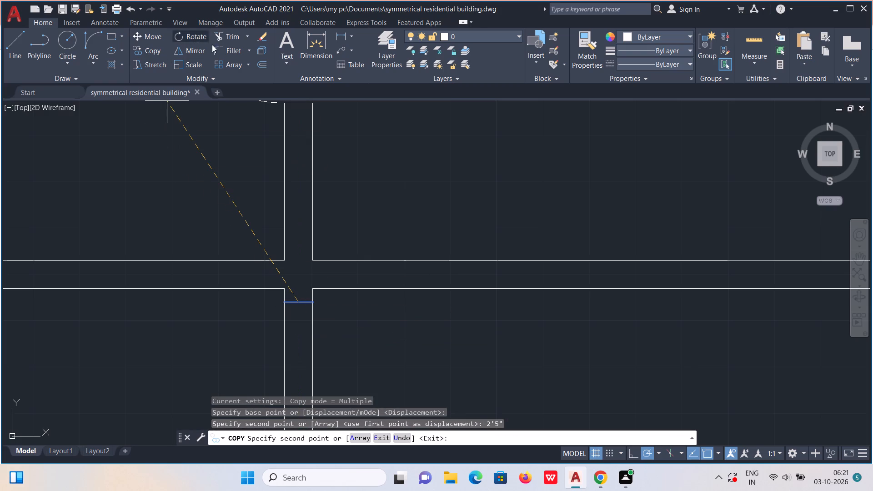
Trim the vertical wall lines between these two jamb lines to open the second 2'5" doorway.
{"action": "left_click", "coordinate": [232, 40]}
{"action": "scroll", "coordinate": [243, 146], "scroll_direction": "down", "scroll_amount": 2}
{"action": "middle_click_drag", "start_coordinate": [246, 138], "coordinate": [246, 113]}
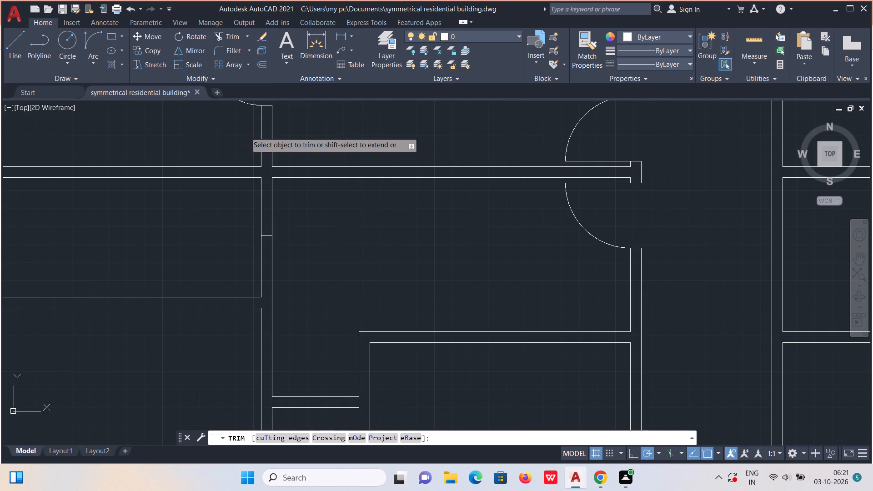
{"action": "left_click_drag", "start_coordinate": [250, 208], "coordinate": [306, 208]}
Draw a 2'5" horizontal door leaf leftward from the upper jamb of the newly opened doorway in the vertical wall.
{"action": "left_click", "coordinate": [87, 44]}
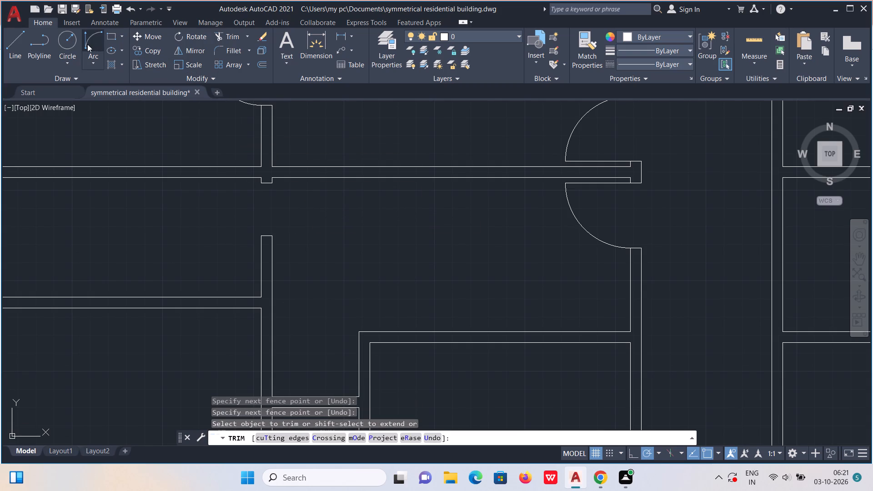
{"action": "key", "text": "Escape"}
{"action": "key", "text": "l"}
{"action": "key", "text": "Return"}
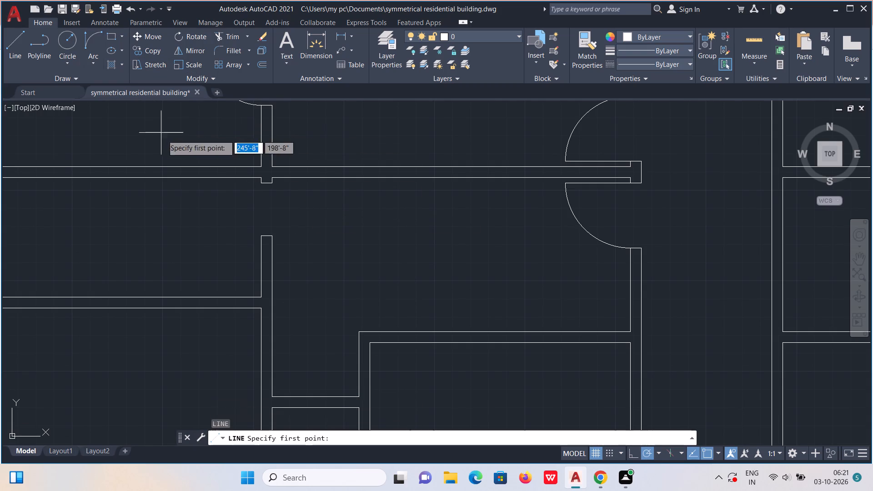
{"action": "left_click", "coordinate": [261, 184]}
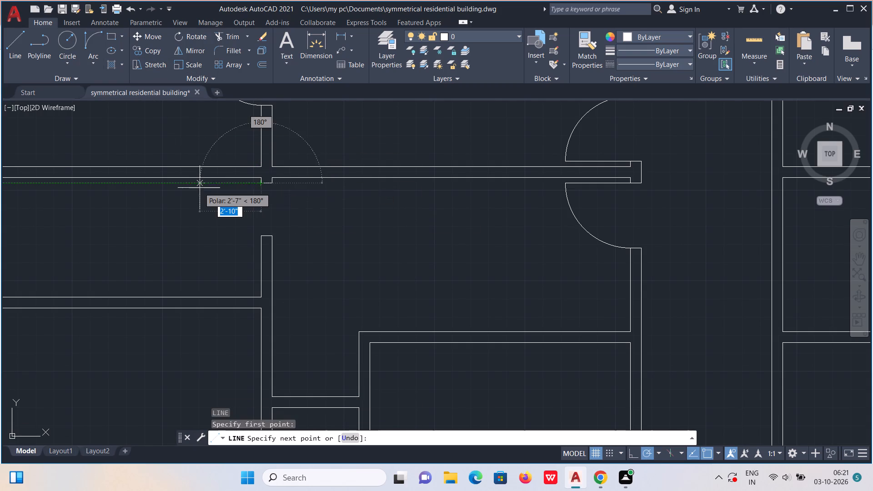
{"action": "type", "text": "2'5\""}
{"action": "key", "text": "Return"}
Draw the door swing arc from the free end of the 2'5" leaf to the lower jamb's corner.
{"action": "left_click", "coordinate": [89, 39]}
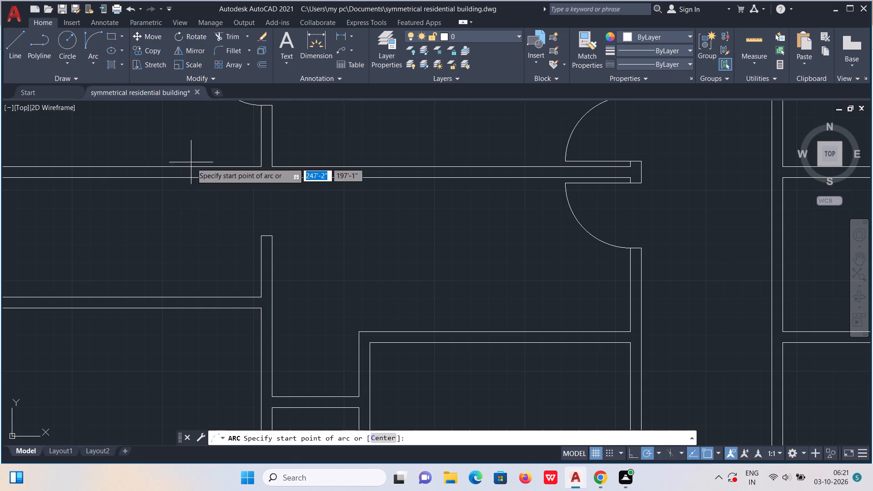
{"action": "left_click", "coordinate": [209, 185]}
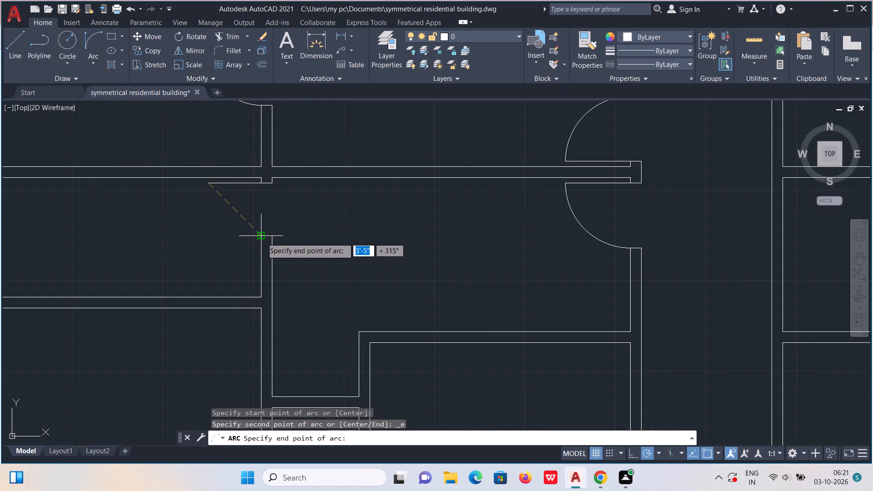
{"action": "left_click", "coordinate": [262, 238]}
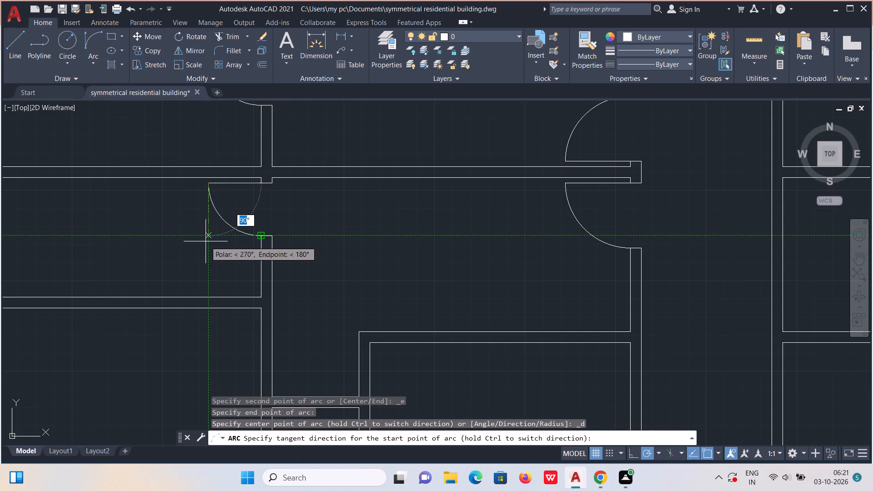
{"action": "left_click", "coordinate": [206, 242]}
{"action": "key", "text": "Escape"}
Draw a jamb line across the same vertical wall, level with the lower line of the next horizontal partition below.
{"action": "scroll", "coordinate": [206, 242], "scroll_direction": "down", "scroll_amount": 2}
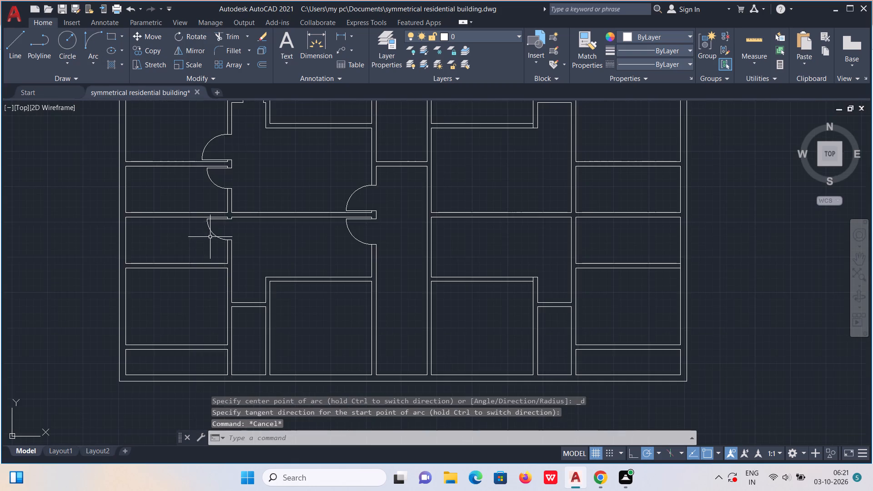
{"action": "scroll", "coordinate": [236, 209], "scroll_direction": "down", "scroll_amount": 2}
{"action": "scroll", "coordinate": [251, 195], "scroll_direction": "up", "scroll_amount": 1}
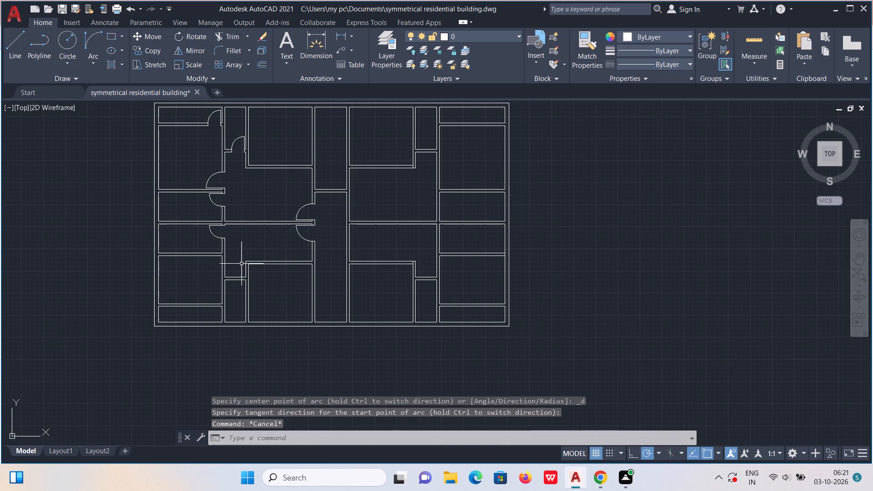
{"action": "middle_click_drag", "start_coordinate": [242, 264], "coordinate": [257, 224]}
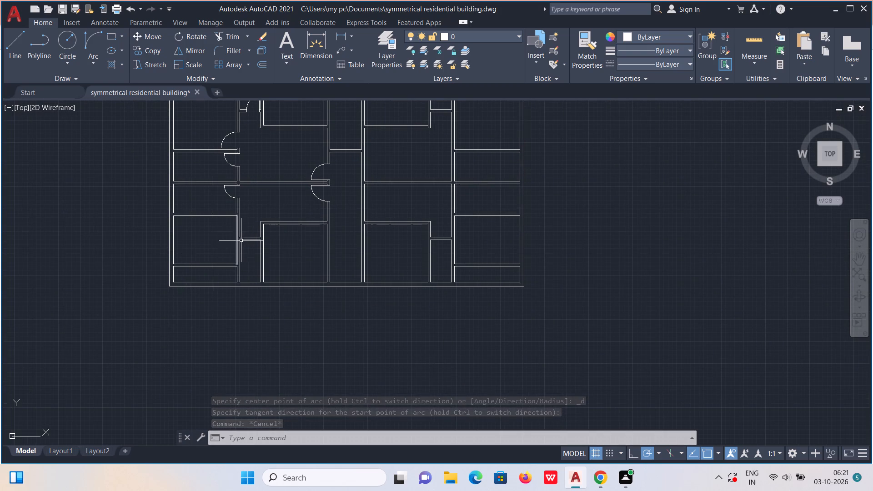
{"action": "scroll", "coordinate": [234, 221], "scroll_direction": "up", "scroll_amount": 4}
{"action": "scroll", "coordinate": [232, 219], "scroll_direction": "down", "scroll_amount": 1}
{"action": "key", "text": "l"}
{"action": "key", "text": "Return"}
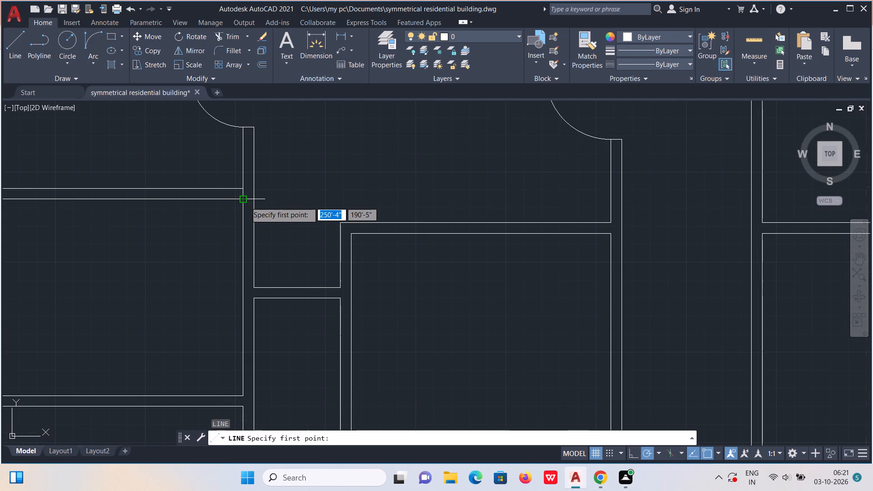
{"action": "left_click", "coordinate": [246, 202]}
{"action": "left_click", "coordinate": [256, 202]}
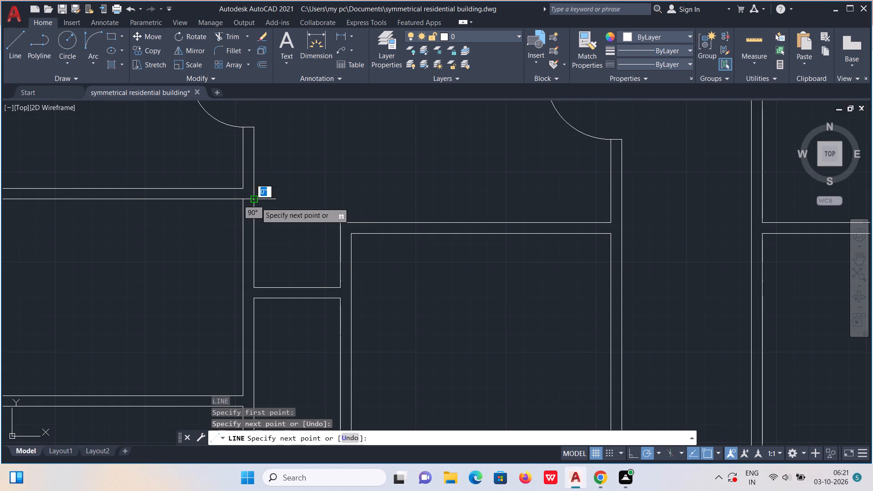
{"action": "key", "text": "Escape"}
Move this jamb line 3" down along the vertical wall.
{"action": "left_click", "coordinate": [246, 200]}
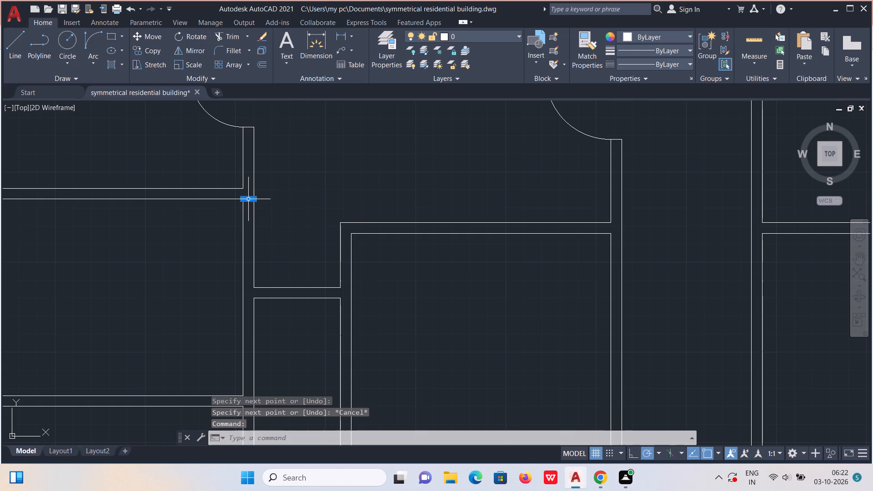
{"action": "key", "text": "m"}
{"action": "key", "text": "Return"}
{"action": "left_click", "coordinate": [246, 200]}
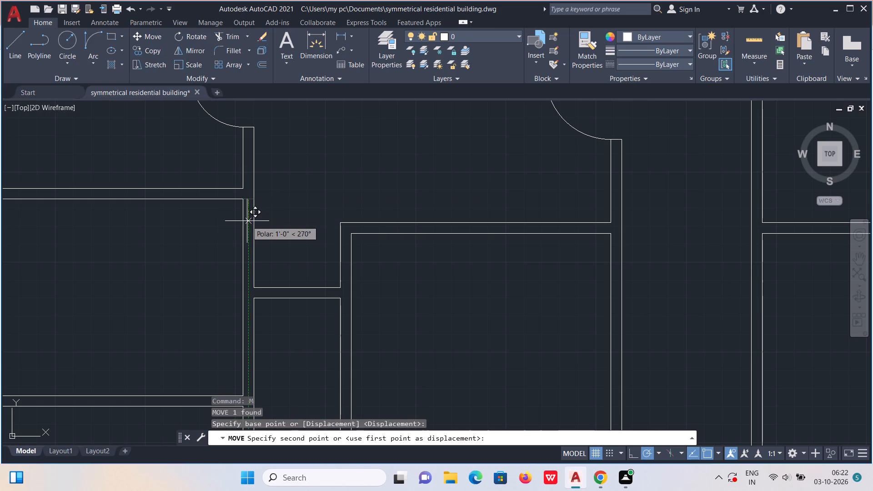
{"action": "type", "text": "3\""}
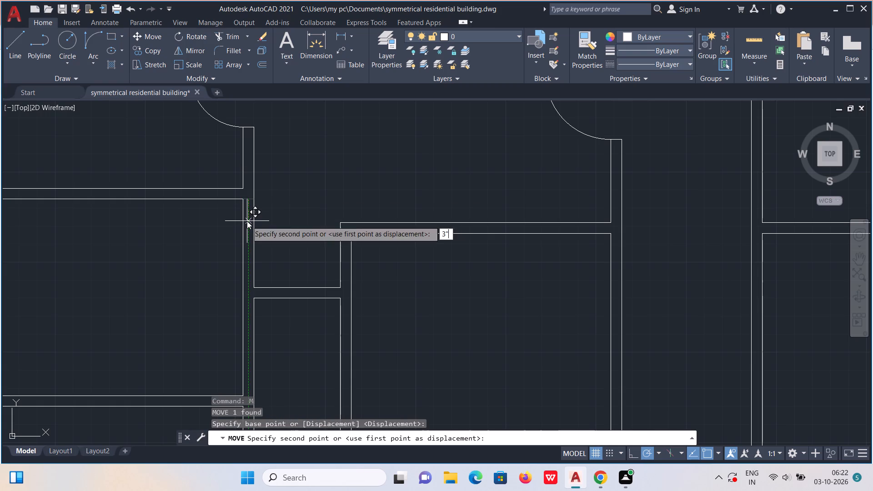
{"action": "key", "text": "Return"}
Copy the moved jamb line 3' downward along the vertical wall.
{"action": "scroll", "coordinate": [249, 218], "scroll_direction": "up", "scroll_amount": 2}
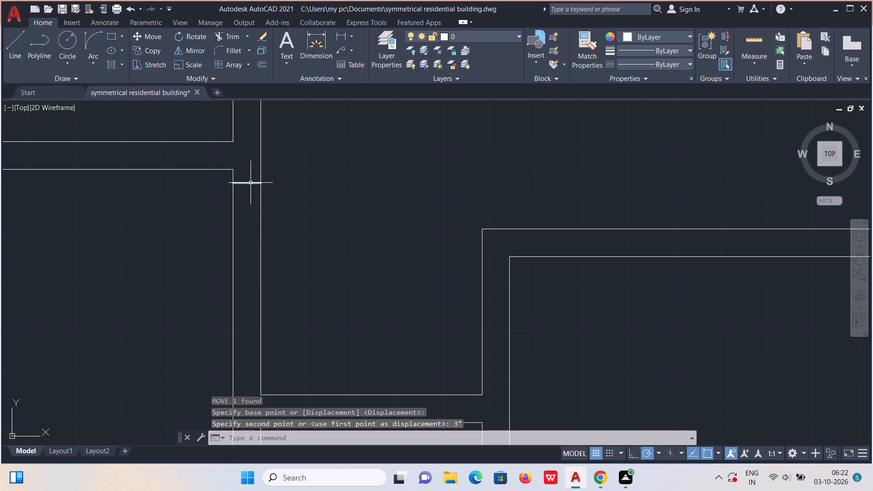
{"action": "left_click", "coordinate": [251, 182]}
{"action": "type", "text": "co"}
{"action": "key", "text": "Return"}
{"action": "left_click", "coordinate": [251, 183]}
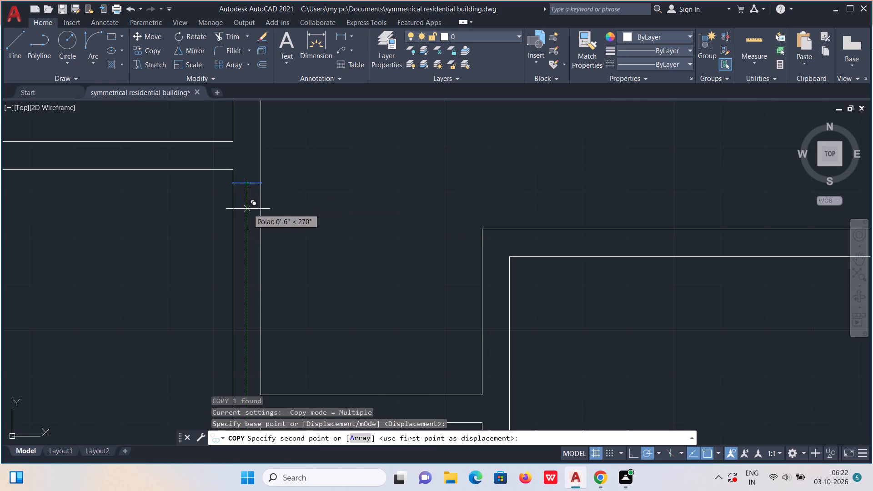
{"action": "type", "text": "3'"}
{"action": "key", "text": "Return"}
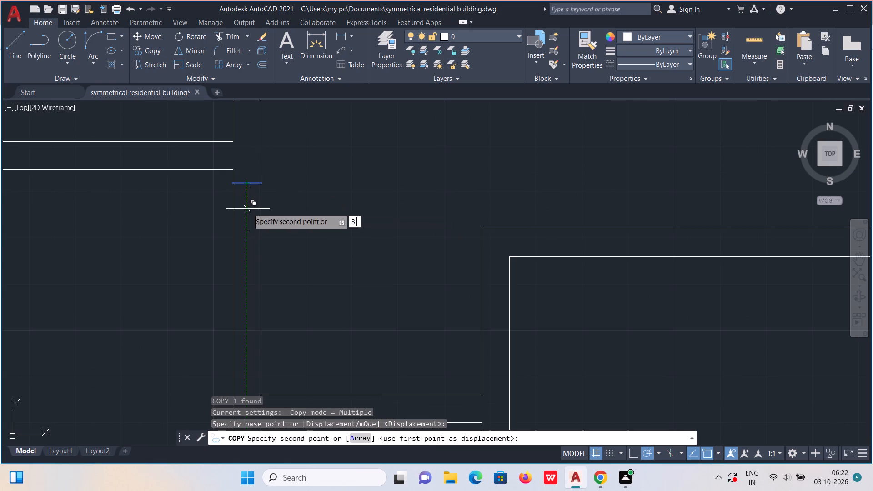
Trim both vertical wall lines between the two jamb lines to open the 3' doorway.
{"action": "left_click", "coordinate": [226, 34]}
{"action": "left_click_drag", "start_coordinate": [210, 274], "coordinate": [279, 257]}
{"action": "scroll", "coordinate": [279, 257], "scroll_direction": "down", "scroll_amount": 3}
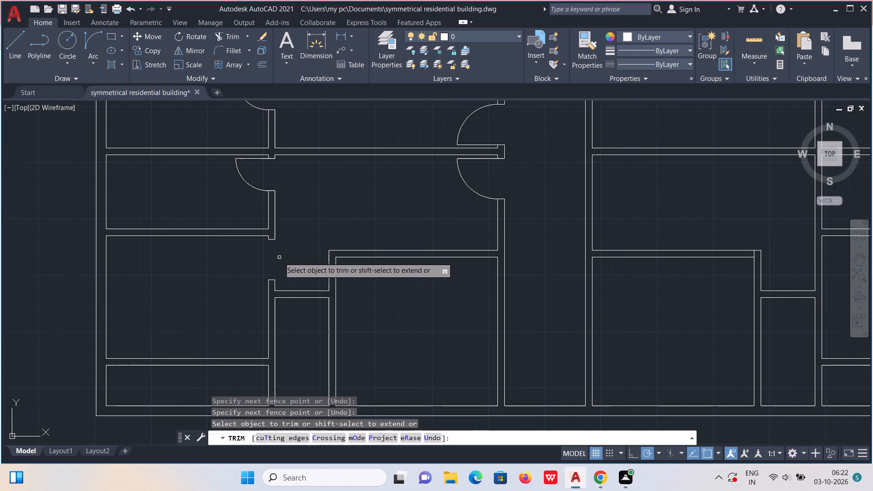
{"action": "key", "text": "Escape"}
Draw a 3' horizontal door leaf leftward from the upper jamb of the 3' doorway.
{"action": "scroll", "coordinate": [260, 251], "scroll_direction": "up", "scroll_amount": 2}
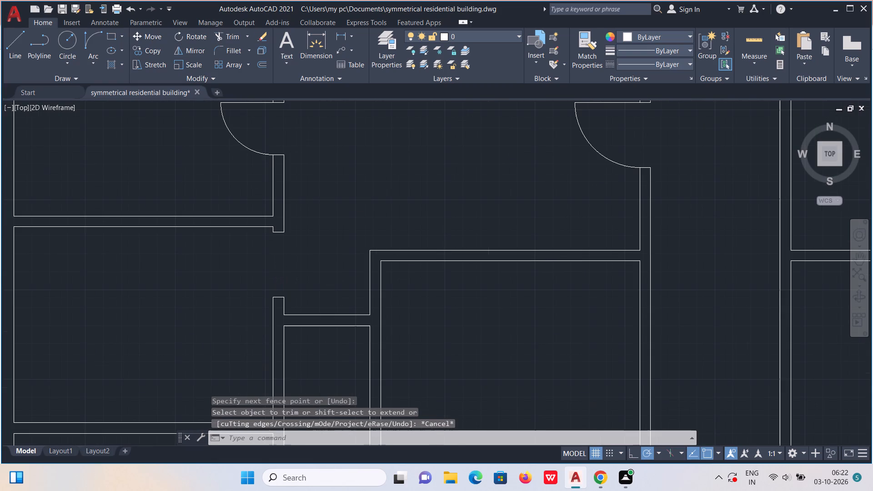
{"action": "key", "text": "l"}
{"action": "key", "text": "Return"}
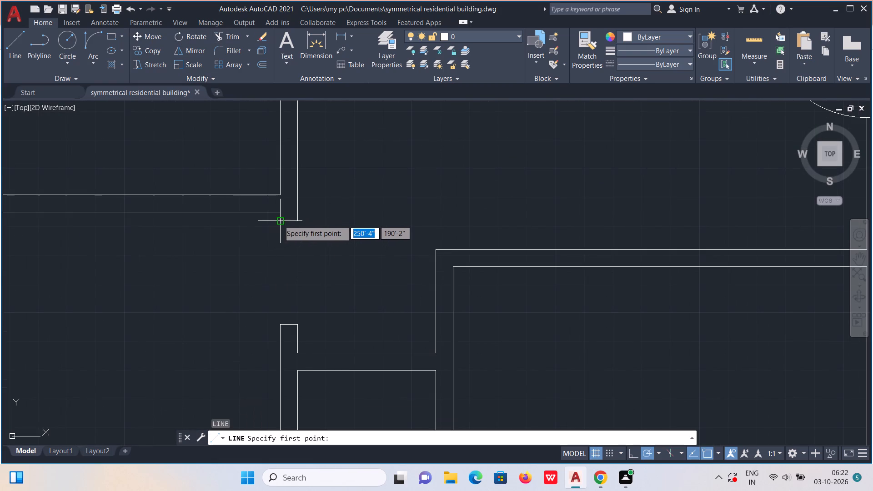
{"action": "left_click", "coordinate": [279, 220]}
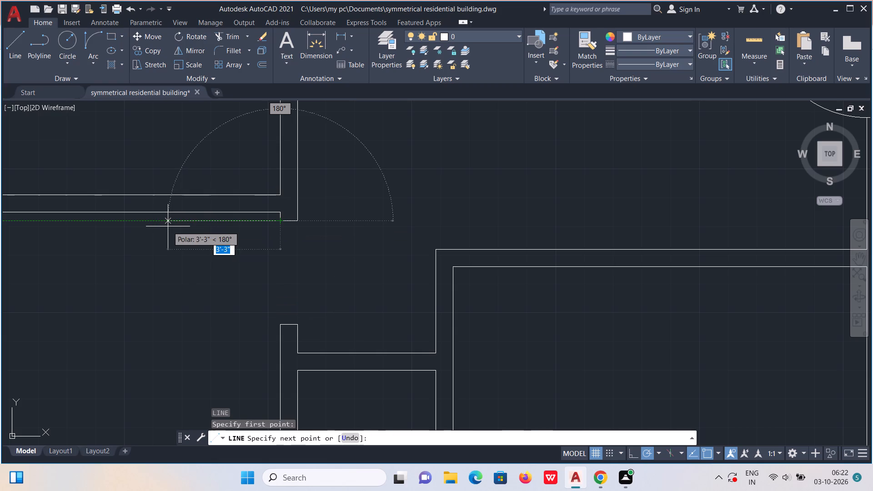
{"action": "type", "text": "3'"}
{"action": "key", "text": "Return"}
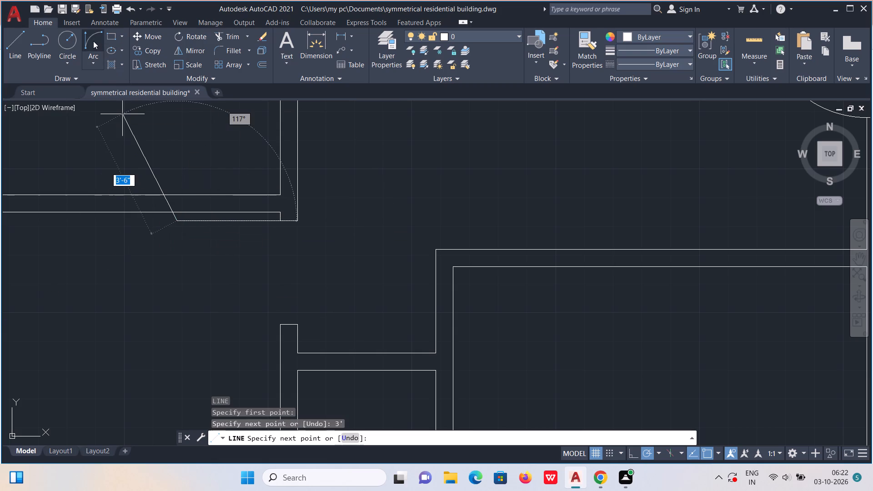
Draw the door swing arc from the free end of the 3' leaf to the lower jamb's corner.
{"action": "left_click", "coordinate": [90, 40]}
{"action": "left_click", "coordinate": [178, 222]}
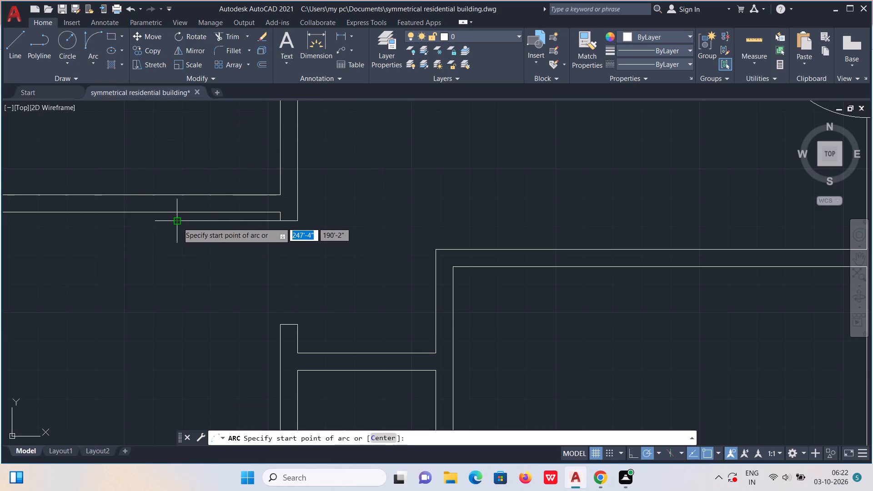
{"action": "left_click", "coordinate": [281, 324]}
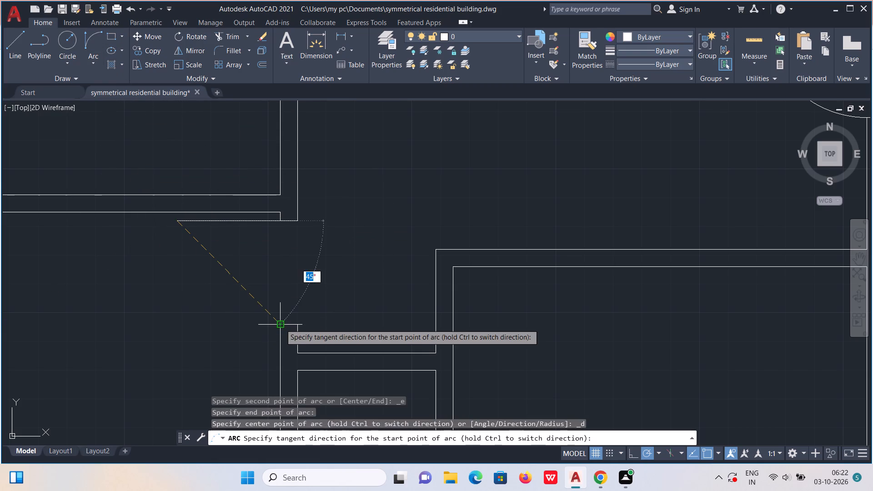
{"action": "left_click", "coordinate": [184, 321]}
Draw a jamb line across the lowest left-hand horizontal partition where it meets the vertical wall.
{"action": "scroll", "coordinate": [184, 321], "scroll_direction": "down", "scroll_amount": 2}
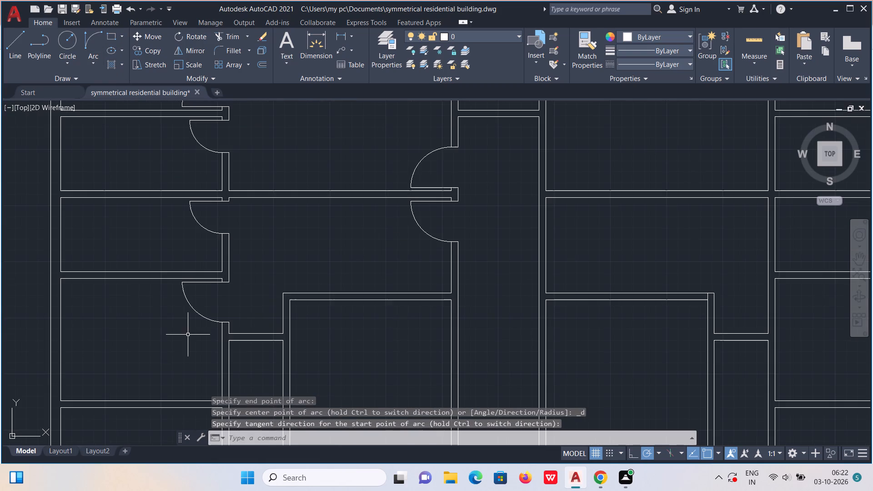
{"action": "middle_click_drag", "start_coordinate": [192, 340], "coordinate": [213, 247]}
{"action": "middle_click_drag", "start_coordinate": [225, 293], "coordinate": [225, 293]}
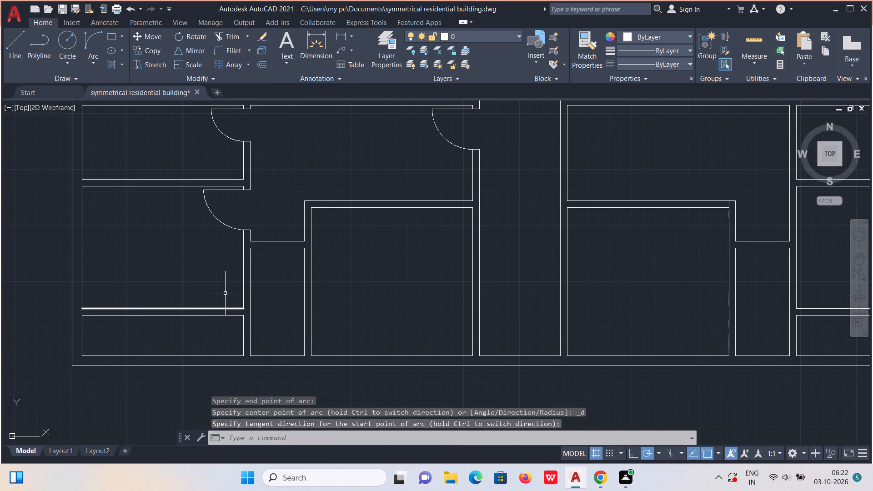
{"action": "middle_click_drag", "start_coordinate": [225, 293], "coordinate": [228, 276]}
{"action": "key", "text": "l"}
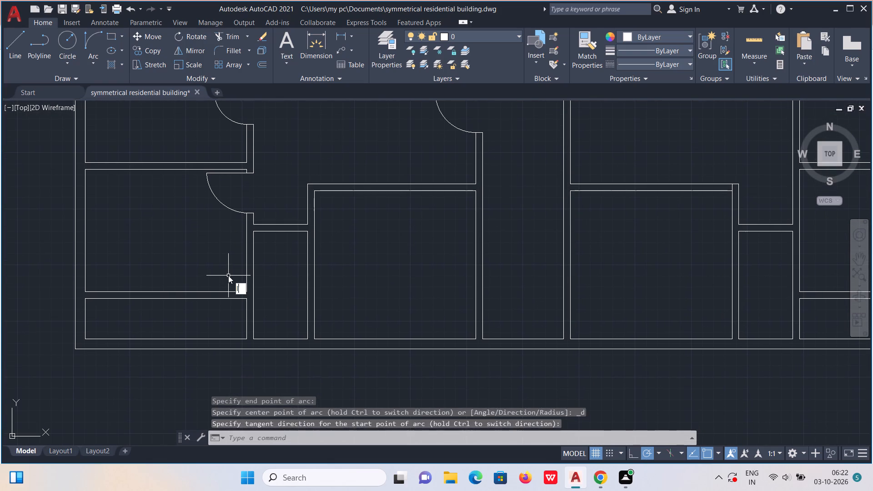
{"action": "key", "text": "Return"}
{"action": "scroll", "coordinate": [237, 291], "scroll_direction": "up", "scroll_amount": 2}
{"action": "left_click_drag", "start_coordinate": [265, 294], "coordinate": [265, 300]}
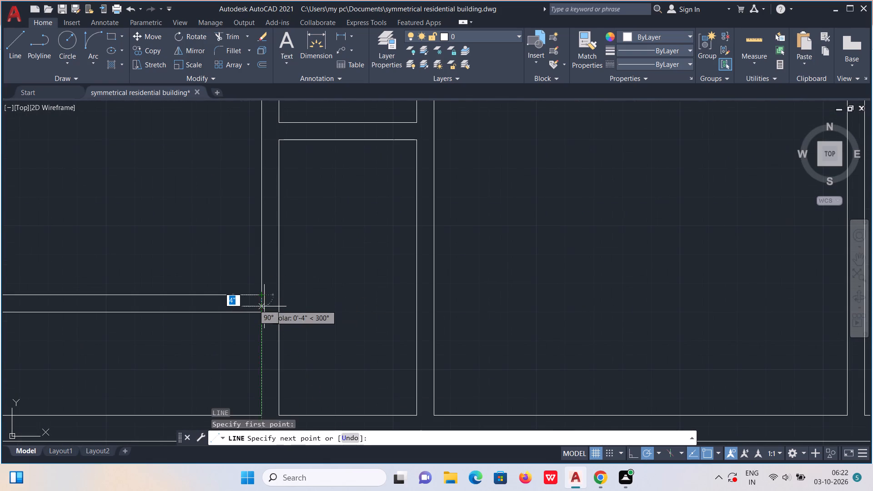
{"action": "left_click", "coordinate": [261, 315]}
{"action": "key", "text": "Escape"}
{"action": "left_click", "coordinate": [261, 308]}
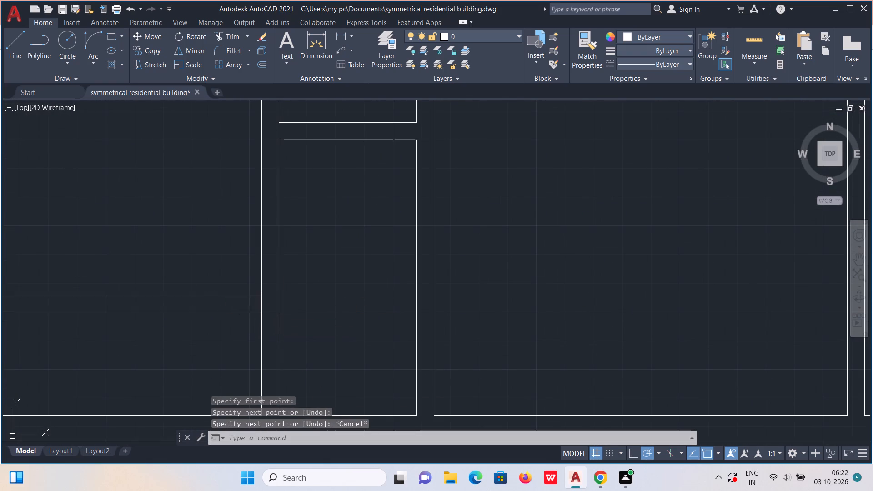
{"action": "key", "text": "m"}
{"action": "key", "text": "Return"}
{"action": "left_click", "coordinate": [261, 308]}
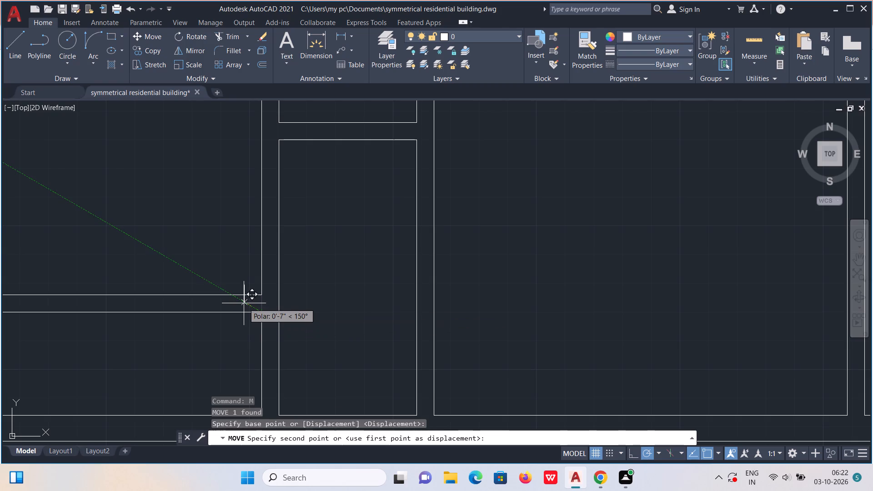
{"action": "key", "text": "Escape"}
Move the partition's jamb line 3" left, away from the vertical wall.
{"action": "left_click", "coordinate": [262, 306]}
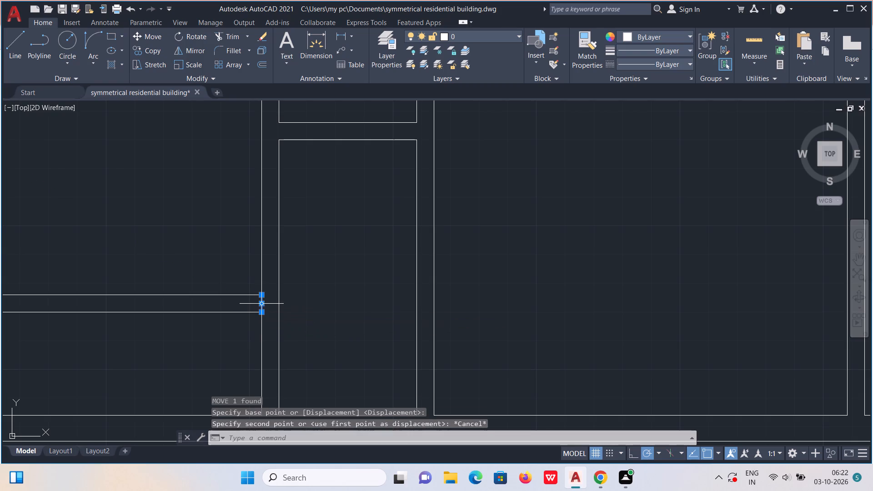
{"action": "key", "text": "m"}
{"action": "key", "text": "Return"}
{"action": "left_click", "coordinate": [263, 306]}
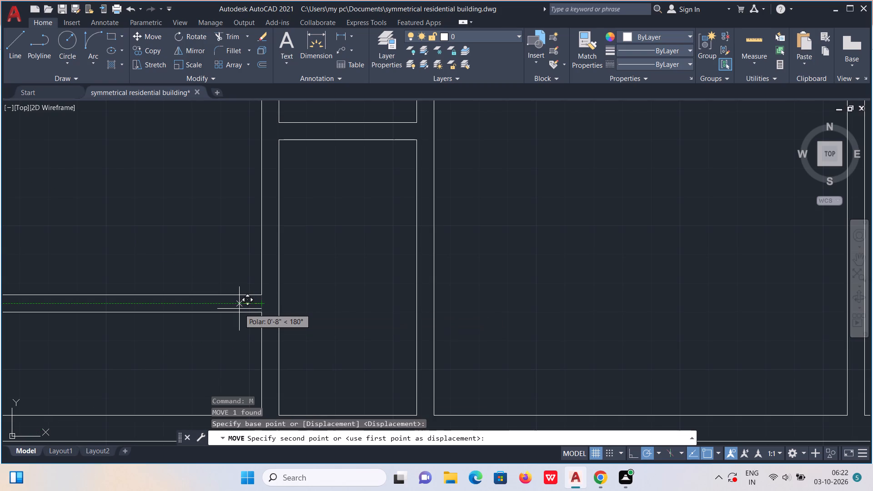
{"action": "type", "text": "3\""}
{"action": "key", "text": "Return"}
Copy the moved jamb line 2'5" to the left along the horizontal partition.
{"action": "left_click", "coordinate": [252, 304]}
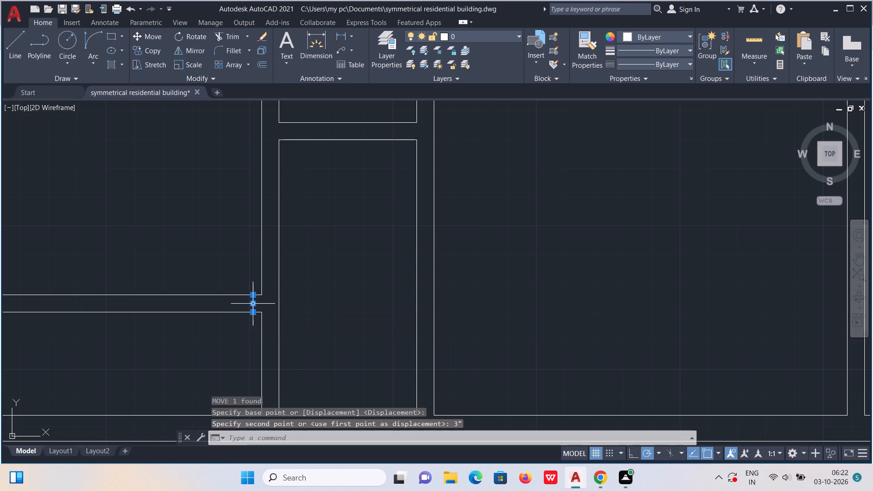
{"action": "type", "text": "co"}
{"action": "key", "text": "Return"}
{"action": "left_click", "coordinate": [252, 304]}
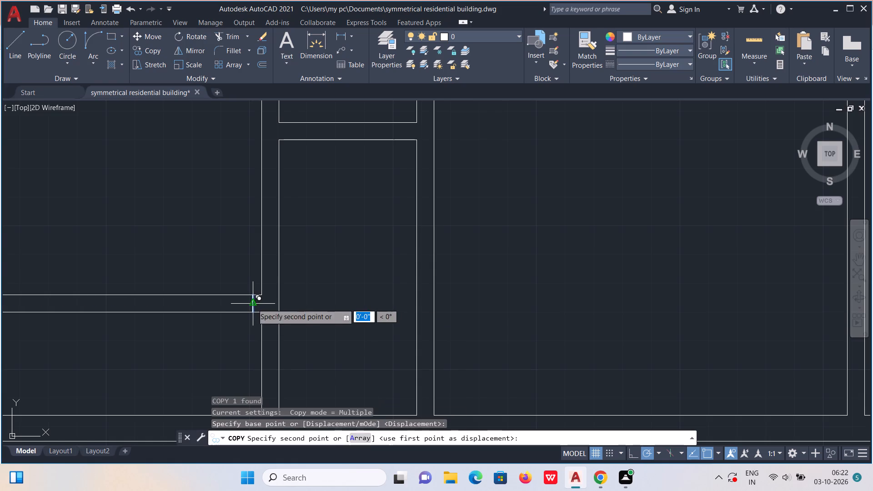
{"action": "type", "text": "2'5\""}
{"action": "key", "text": "Return"}
Trim both wall lines between the two jamb lines to open the doorway in the lowest left-hand horizontal partition.
{"action": "left_click", "coordinate": [235, 34]}
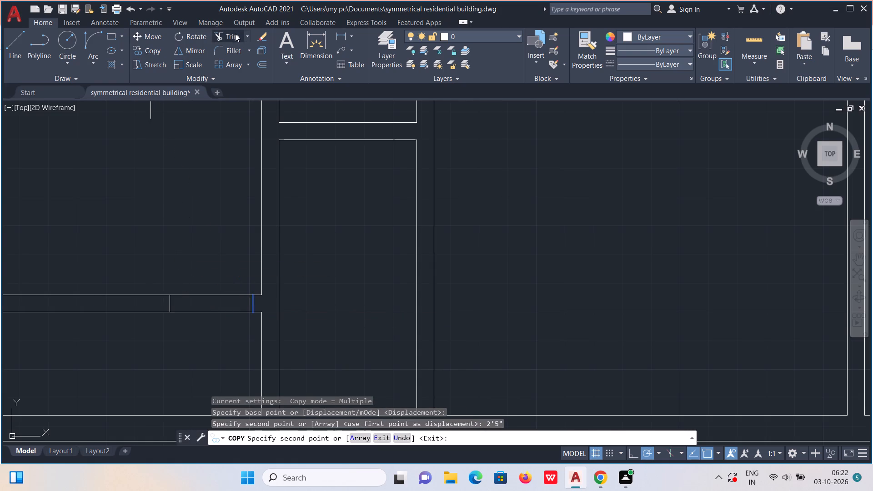
{"action": "left_click_drag", "start_coordinate": [224, 240], "coordinate": [223, 333]}
{"action": "key", "text": "Escape"}
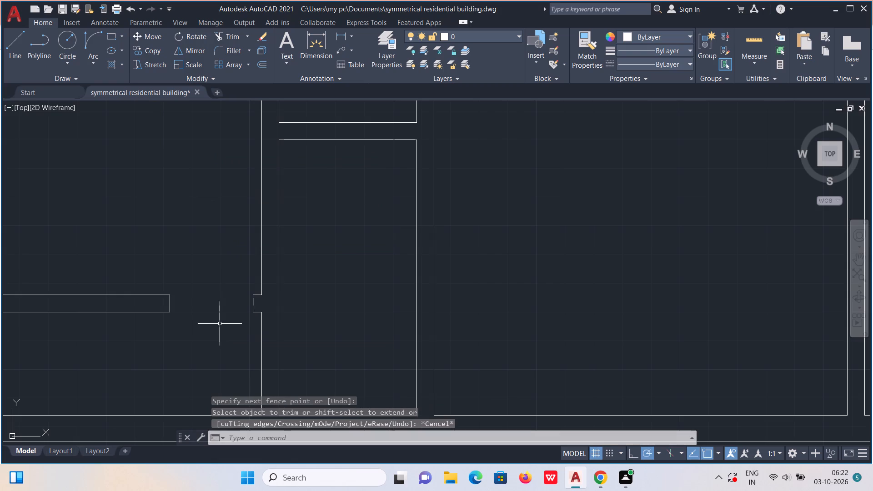
Draw a 2'5" door leaf line straight down from the lower corner of the opening's right-hand jamb.
{"action": "key", "text": "l"}
{"action": "key", "text": "Return"}
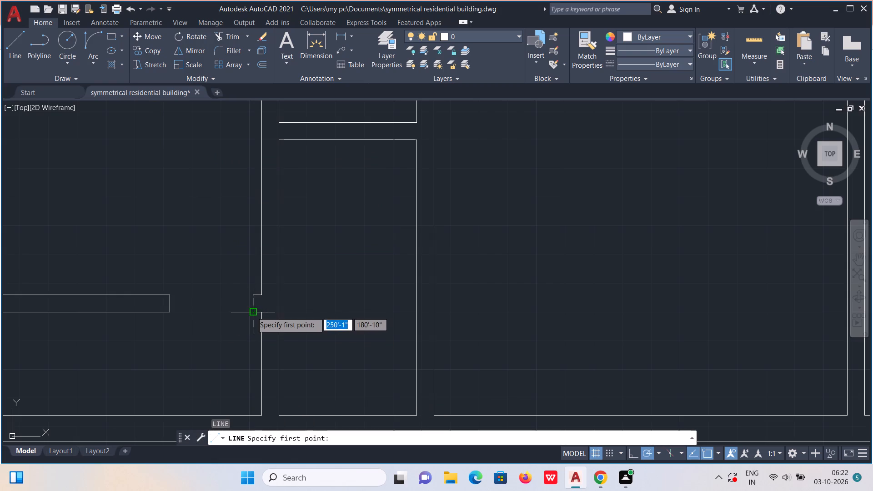
{"action": "left_click", "coordinate": [252, 312]}
{"action": "type", "text": "2'"}
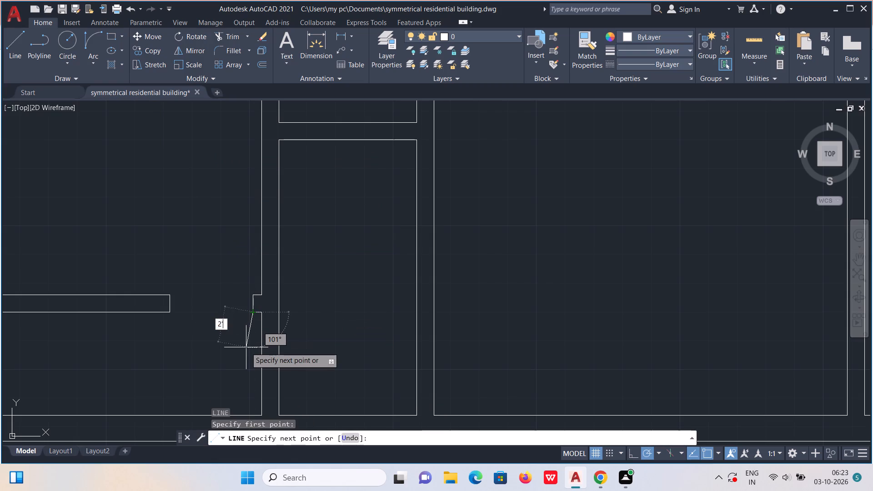
{"action": "key", "text": "Escape"}
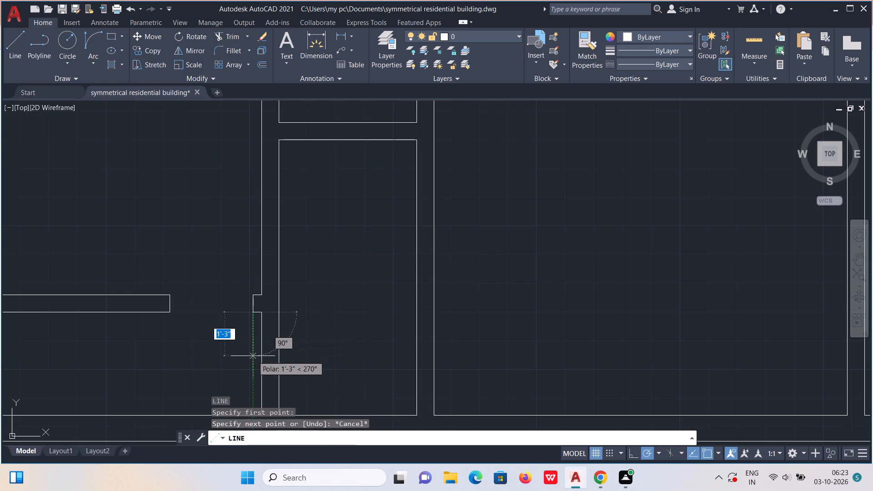
{"action": "key", "text": "2"}
{"action": "key", "text": "apostrophe"}
{"action": "type", "text": "5\""}
{"action": "key", "text": "Return"}
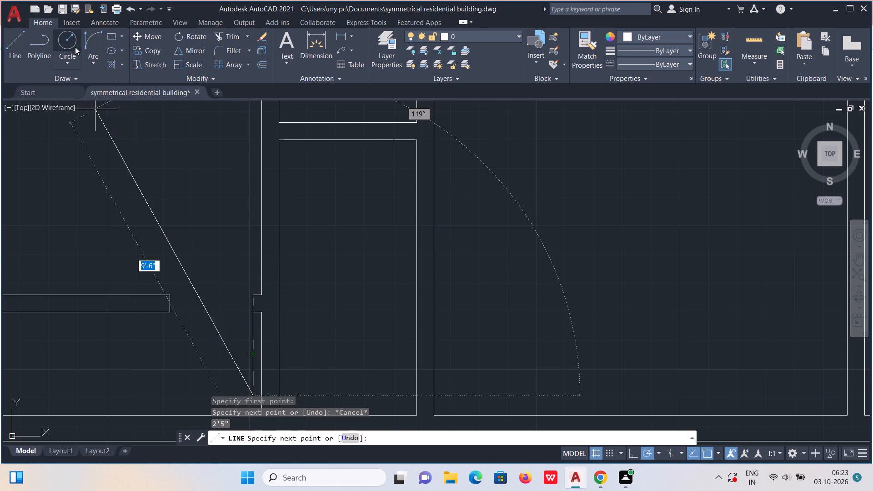
Draw the door swing arc from the left-hand jamb's lower corner to the free end of the 2'5" leaf.
{"action": "left_click", "coordinate": [89, 43]}
{"action": "scroll", "coordinate": [156, 192], "scroll_direction": "down", "scroll_amount": 2}
{"action": "middle_click_drag", "start_coordinate": [159, 197], "coordinate": [171, 178]}
{"action": "scroll", "coordinate": [181, 210], "scroll_direction": "up", "scroll_amount": 2}
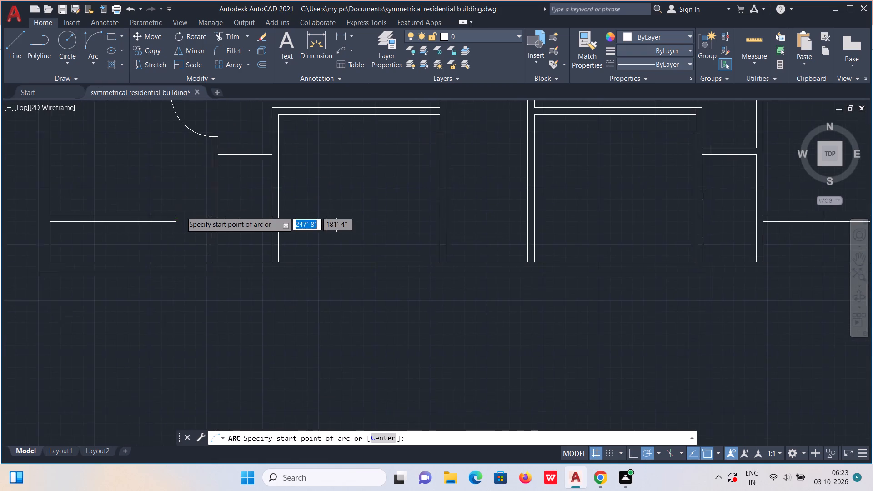
{"action": "left_click", "coordinate": [166, 235]}
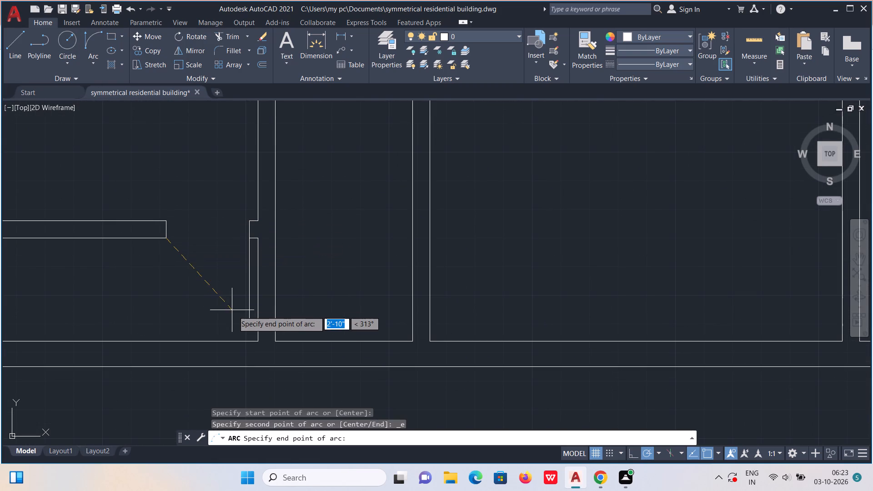
{"action": "left_click", "coordinate": [252, 320]}
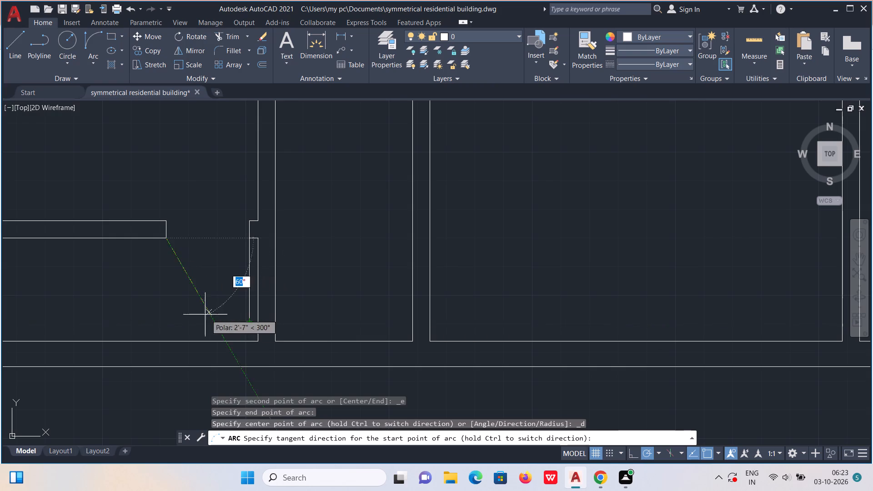
{"action": "left_click", "coordinate": [166, 317]}
Draw a jamb line across the right end of the short horizontal partition between the two vertical walls, above the narrow room.
{"action": "scroll", "coordinate": [166, 317], "scroll_direction": "down", "scroll_amount": 1}
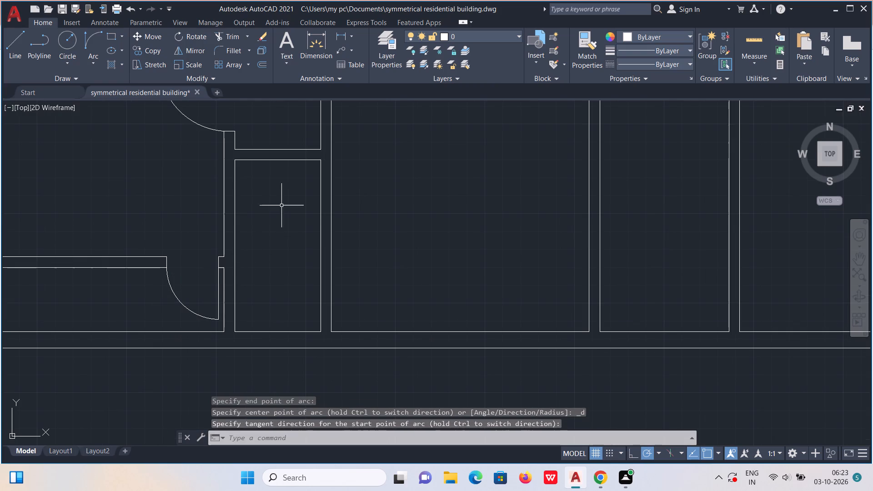
{"action": "middle_click_drag", "start_coordinate": [292, 210], "coordinate": [276, 292]}
{"action": "key", "text": "l"}
{"action": "key", "text": "Return"}
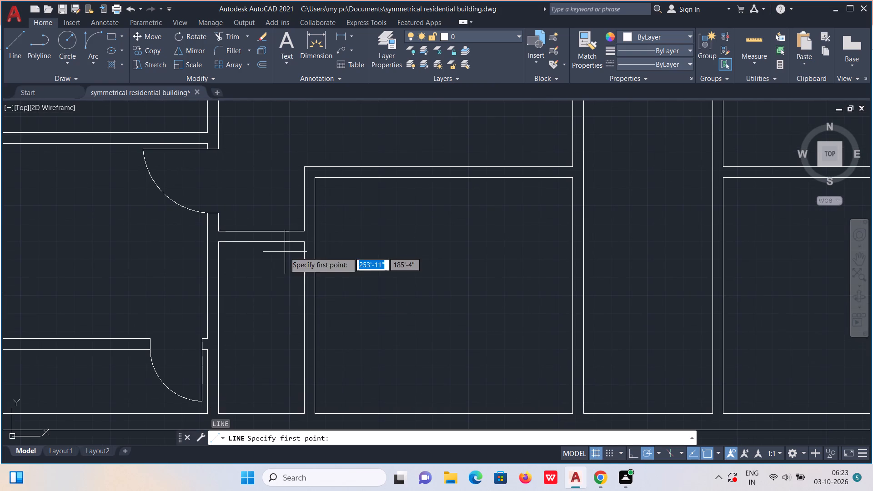
{"action": "scroll", "coordinate": [288, 246], "scroll_direction": "up", "scroll_amount": 2}
{"action": "left_click_drag", "start_coordinate": [328, 206], "coordinate": [327, 221]}
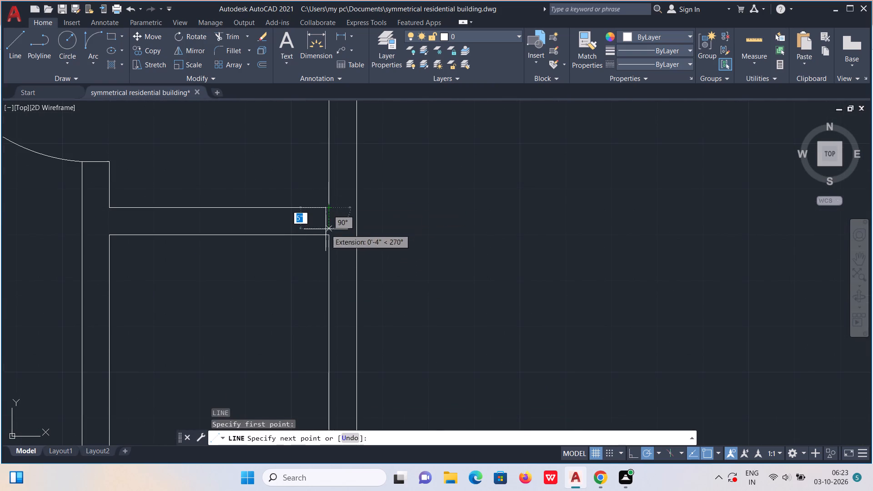
{"action": "left_click", "coordinate": [326, 236]}
{"action": "key", "text": "Escape"}
Move the short partition's jamb line 3" left, away from the vertical wall.
{"action": "left_click", "coordinate": [330, 227]}
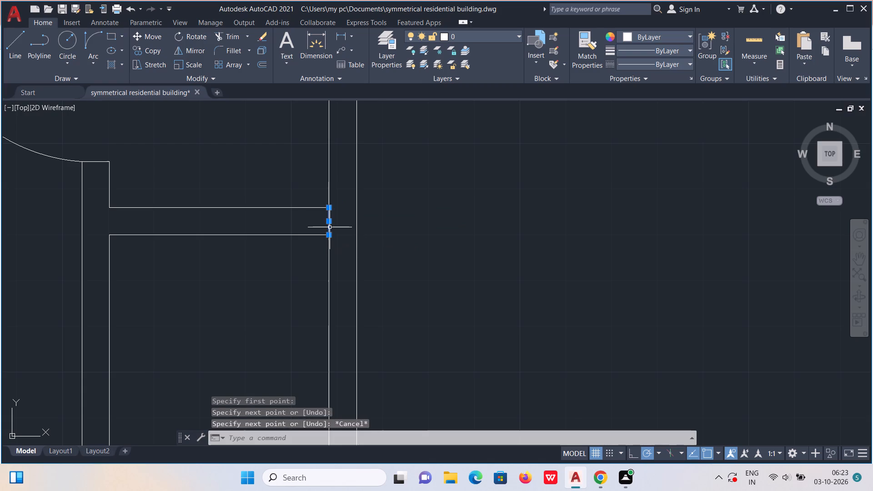
{"action": "key", "text": "m"}
{"action": "key", "text": "Return"}
{"action": "left_click", "coordinate": [330, 227]}
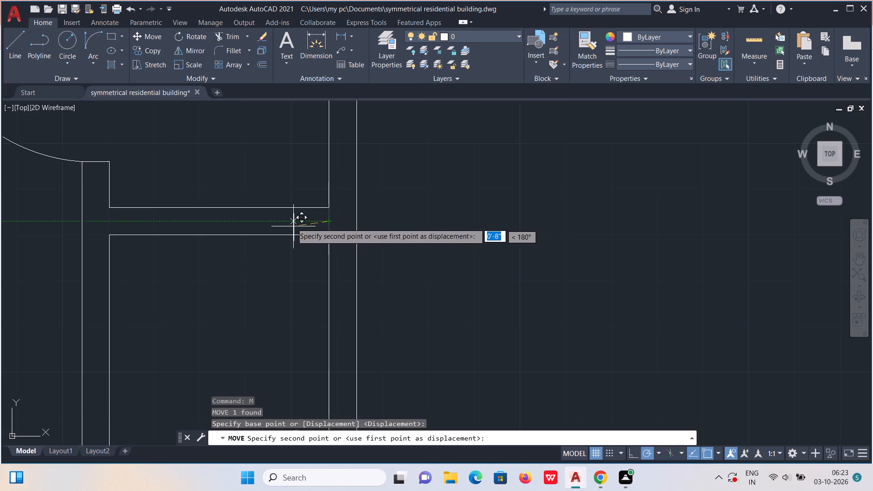
{"action": "type", "text": "3\""}
{"action": "key", "text": "Return"}
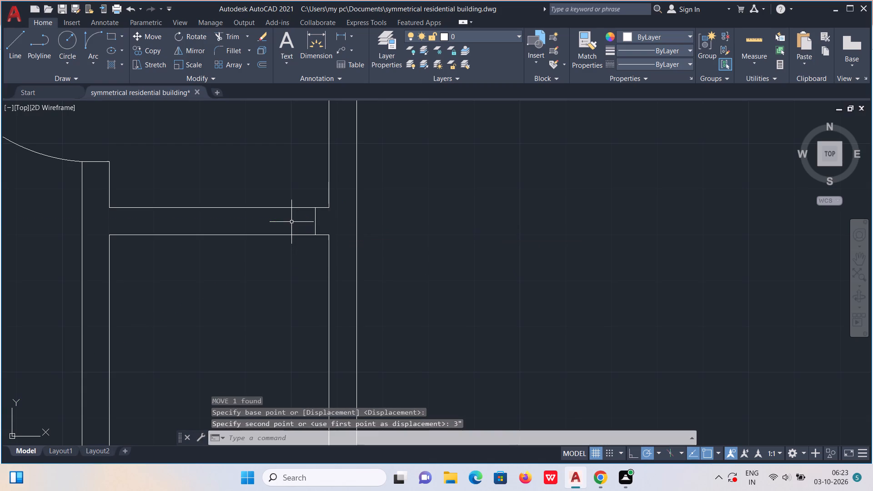
Copy the moved jamb line along the short horizontal partition.
{"action": "left_click", "coordinate": [316, 223]}
{"action": "type", "text": "co"}
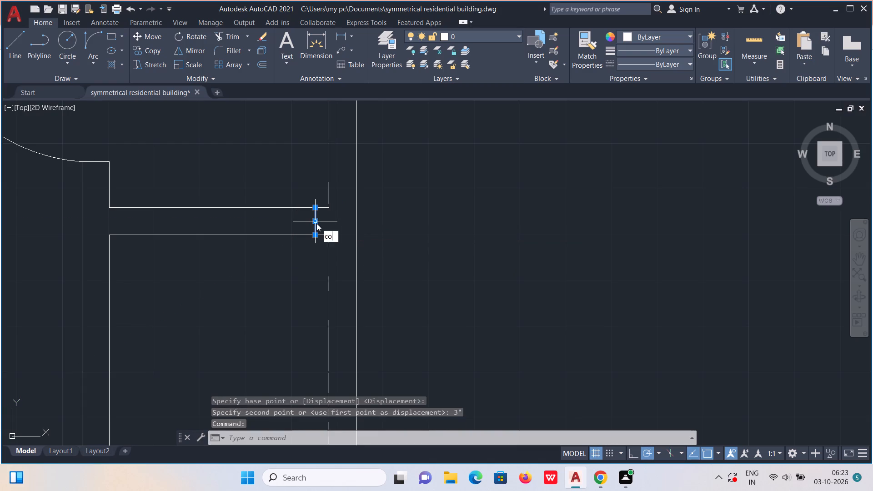
{"action": "key", "text": "Return"}
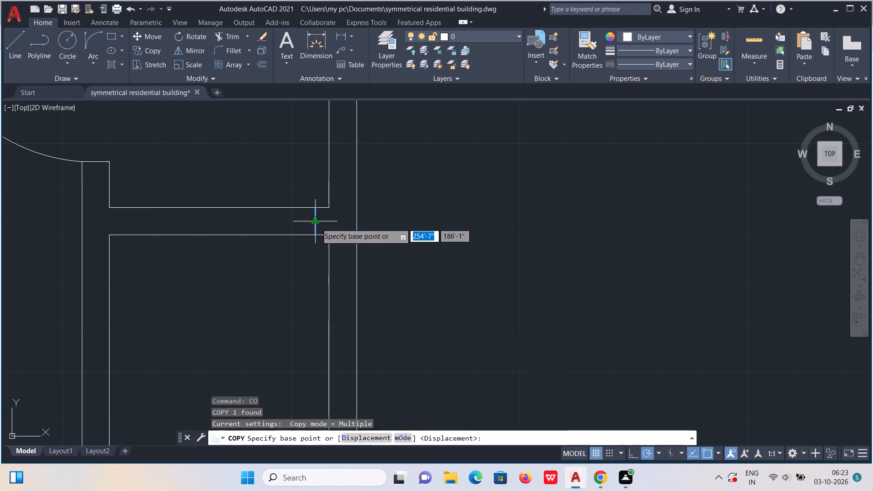
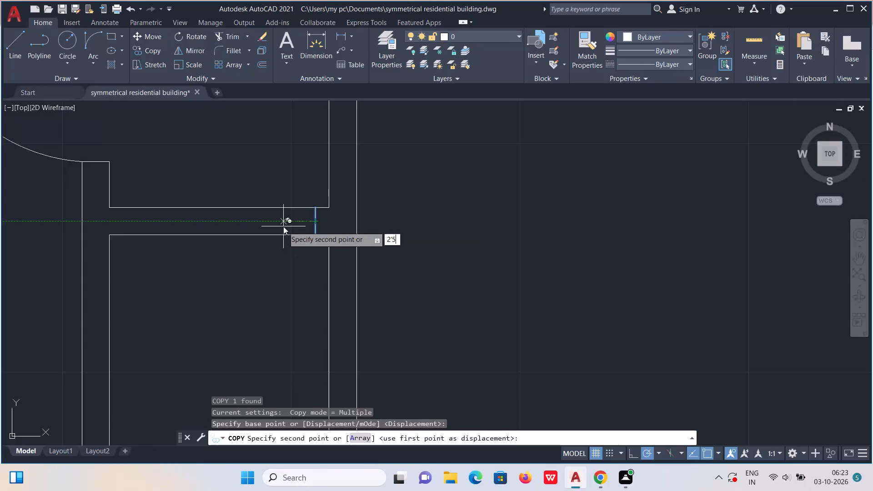
Place the jamb line's copy 2'5" left along the short partition and trim the wall lines between the two jambs.
{"action": "key", "text": "Return"}
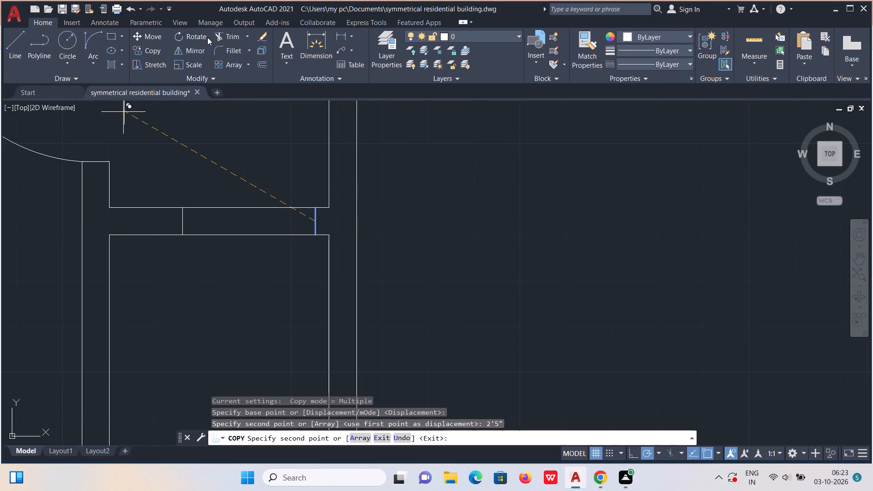
{"action": "left_click", "coordinate": [226, 37]}
{"action": "left_click_drag", "start_coordinate": [251, 134], "coordinate": [269, 259]}
{"action": "key", "text": "Escape"}
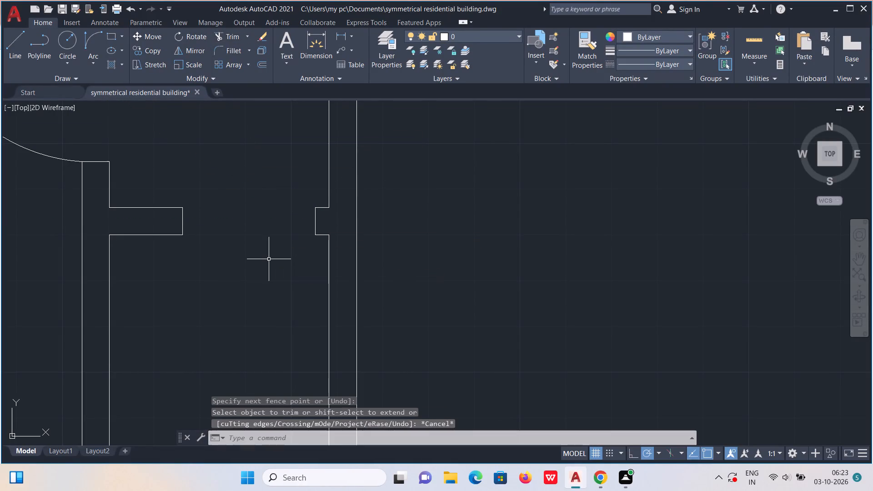
Draw a 2'5" door leaf line straight down from the right-hand jamb's lower corner in the short partition's opening.
{"action": "key", "text": "l"}
{"action": "key", "text": "Return"}
{"action": "left_click", "coordinate": [315, 235]}
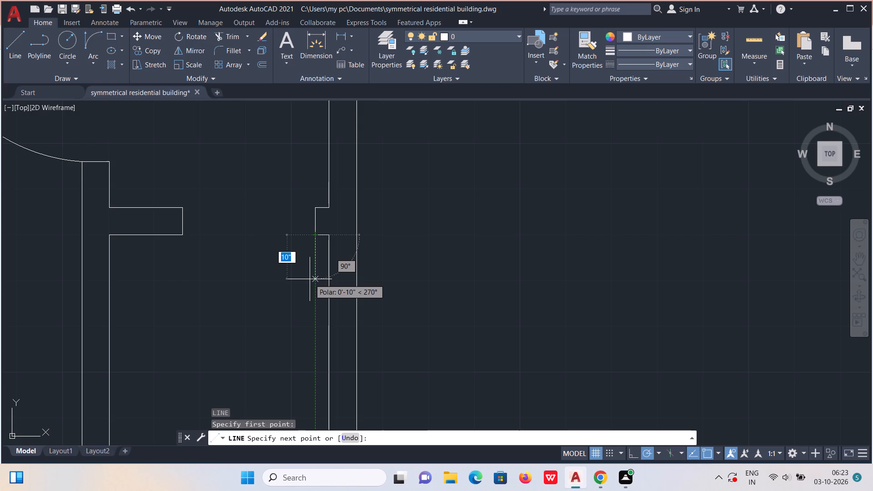
{"action": "type", "text": "2'5\""}
{"action": "key", "text": "Return"}
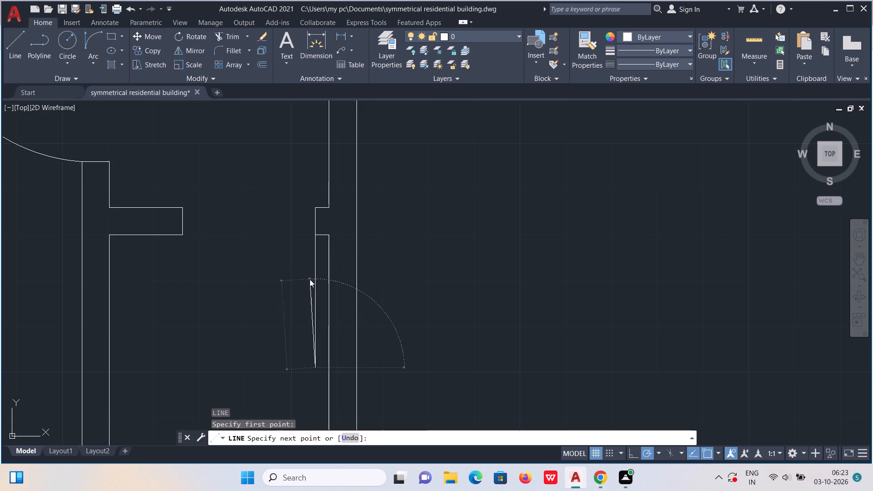
Draw the door swing arc from the left-hand jamb's lower corner to the free end of the 2'5" leaf.
{"action": "left_click", "coordinate": [85, 42]}
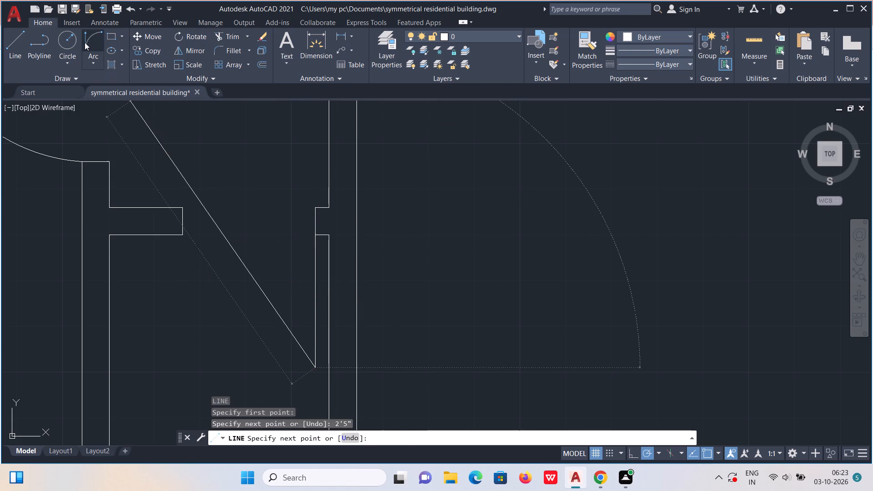
{"action": "left_click", "coordinate": [183, 236]}
{"action": "left_click", "coordinate": [314, 367]}
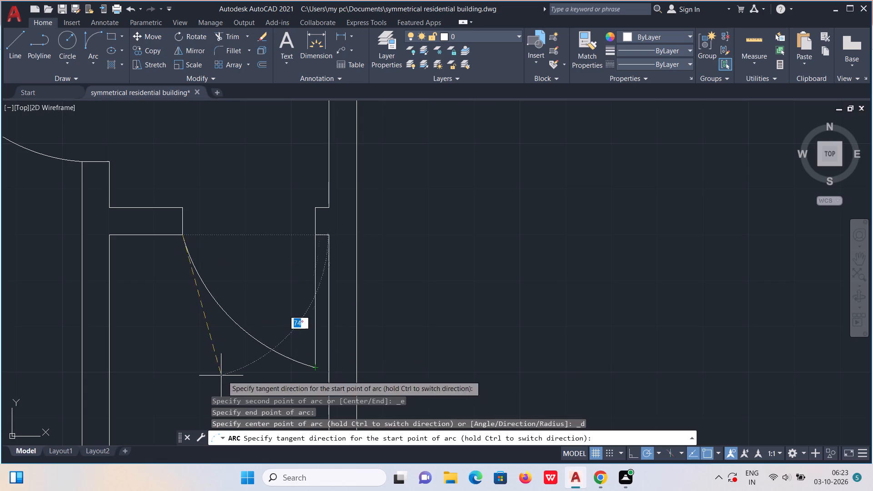
{"action": "left_click", "coordinate": [184, 371]}
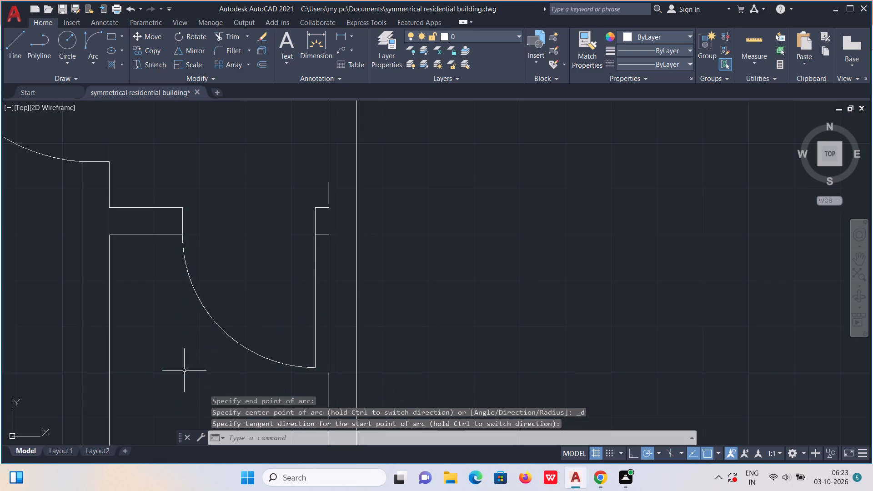
{"action": "key", "text": "Escape"}
Draw a jamb line across the top wall of the large lower room, up from the room's inner top-left corner.
{"action": "scroll", "coordinate": [185, 369], "scroll_direction": "down", "scroll_amount": 3}
{"action": "scroll", "coordinate": [260, 231], "scroll_direction": "down", "scroll_amount": 1}
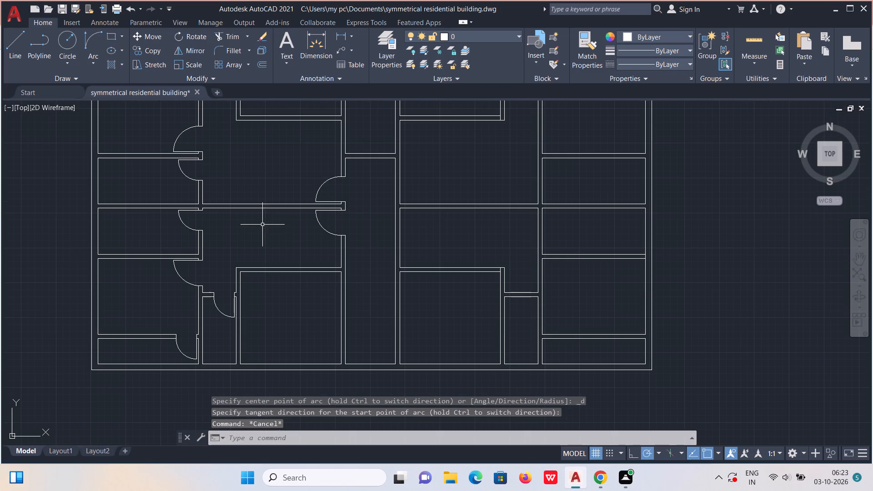
{"action": "scroll", "coordinate": [247, 259], "scroll_direction": "up", "scroll_amount": 2}
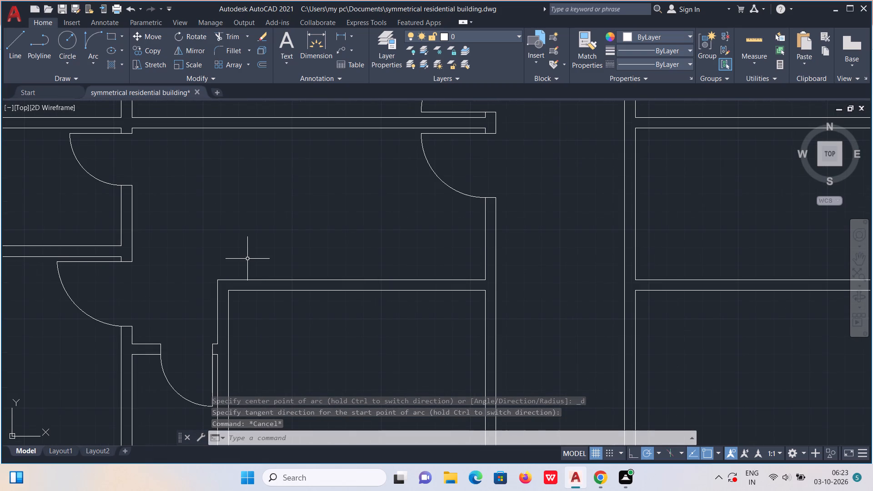
{"action": "key", "text": "l"}
{"action": "key", "text": "Return"}
{"action": "scroll", "coordinate": [244, 266], "scroll_direction": "up", "scroll_amount": 2}
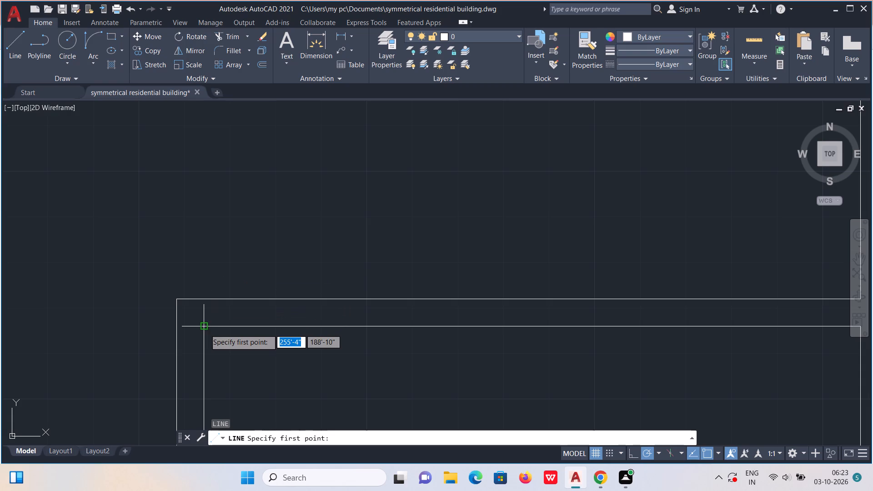
{"action": "left_click", "coordinate": [205, 329]}
{"action": "left_click", "coordinate": [205, 296]}
{"action": "key", "text": "Escape"}
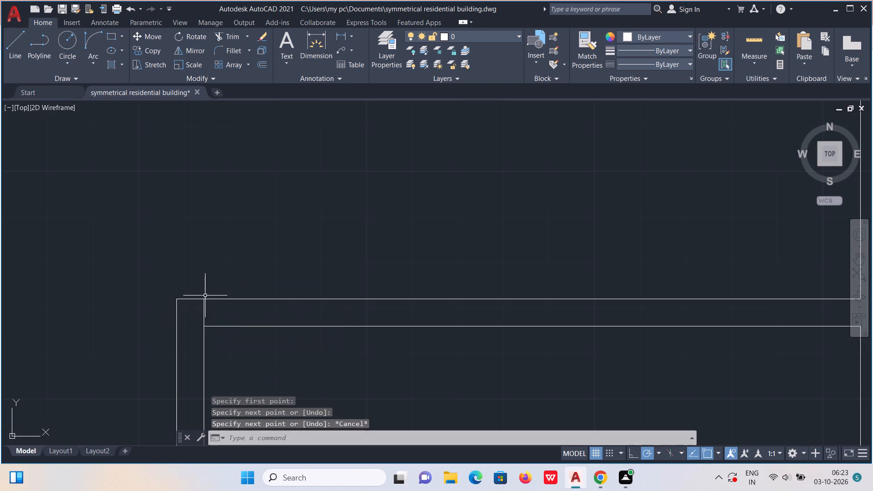
Move the large lower room's jamb line 3" right, away from the inner corner.
{"action": "scroll", "coordinate": [207, 291], "scroll_direction": "down", "scroll_amount": 1}
{"action": "middle_click_drag", "start_coordinate": [211, 275], "coordinate": [274, 162]}
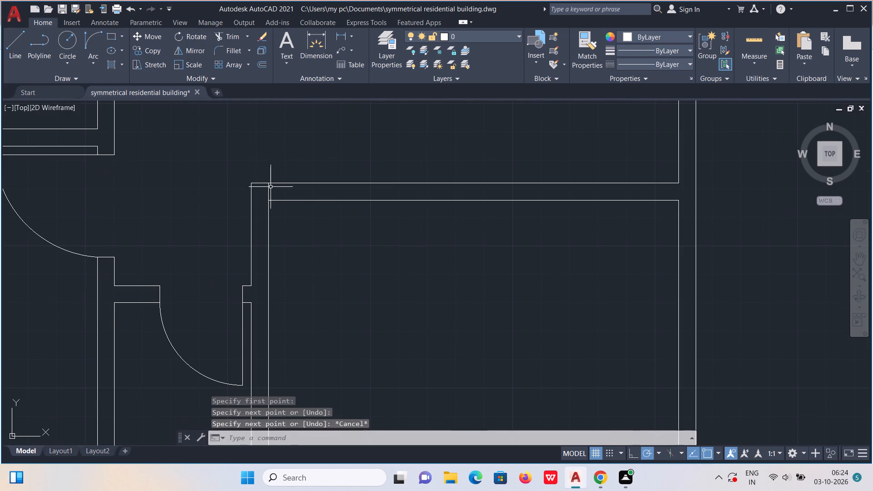
{"action": "left_click", "coordinate": [267, 194]}
{"action": "key", "text": "m"}
{"action": "key", "text": "Return"}
{"action": "left_click", "coordinate": [267, 194]}
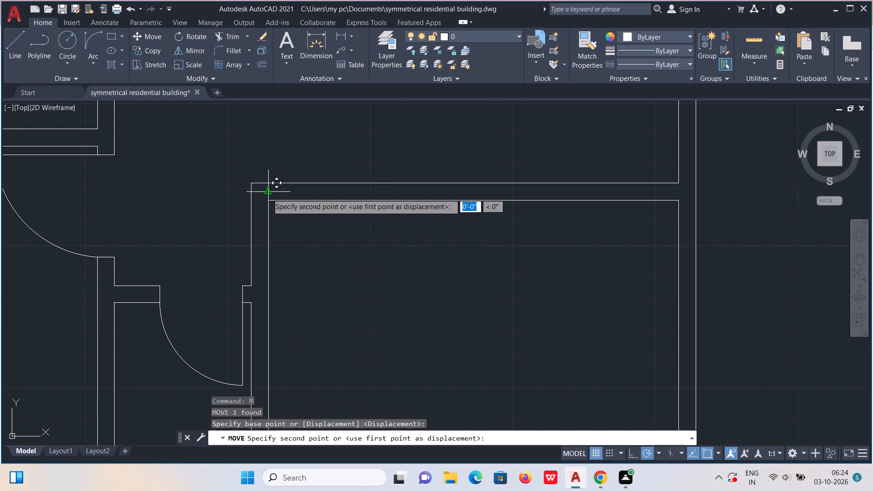
{"action": "type", "text": "3\""}
{"action": "key", "text": "Return"}
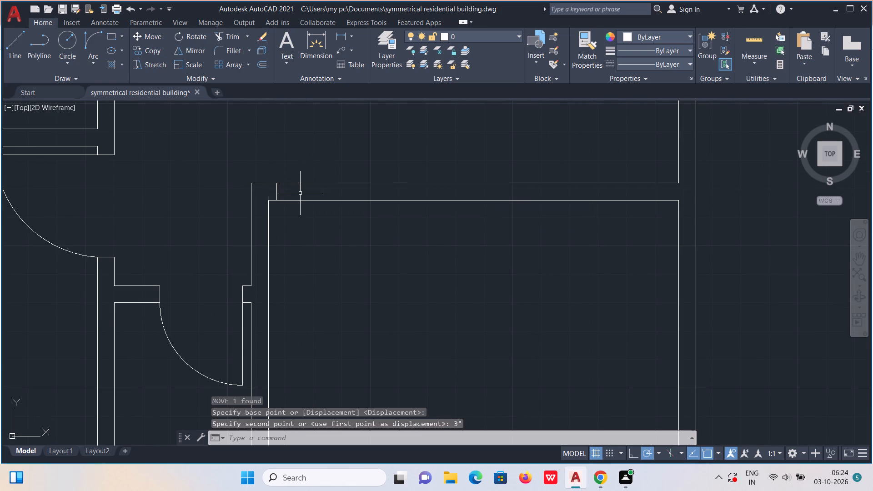
Copy the moved jamb line 3' to the right along the large lower room's top wall.
{"action": "left_click", "coordinate": [276, 192]}
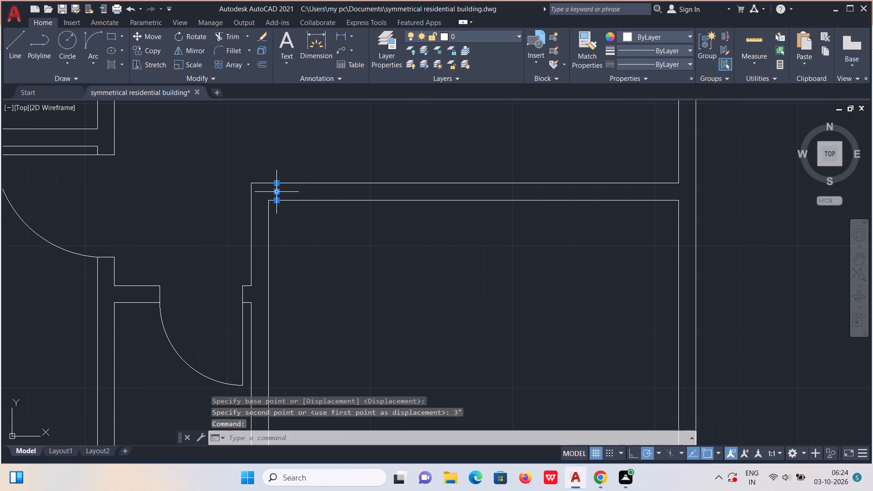
{"action": "type", "text": "co"}
{"action": "key", "text": "Return"}
{"action": "left_click", "coordinate": [276, 192]}
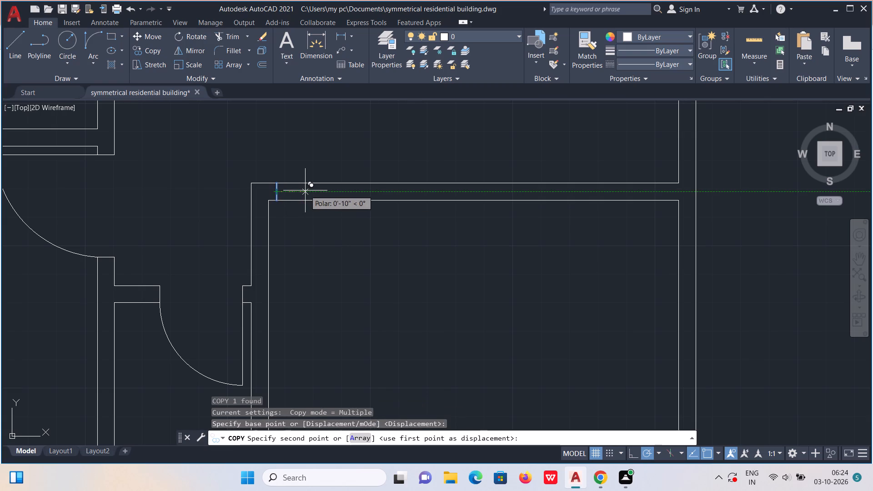
{"action": "type", "text": "3'"}
{"action": "key", "text": "Return"}
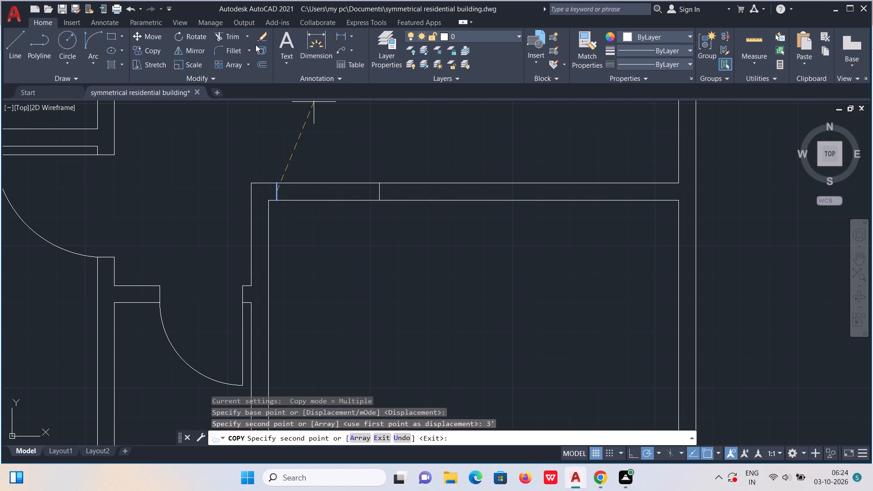
Trim the top wall lines between the two jambs to open the large lower room's doorway.
{"action": "left_click", "coordinate": [237, 38]}
{"action": "left_click_drag", "start_coordinate": [321, 149], "coordinate": [333, 205]}
{"action": "key", "text": "Escape"}
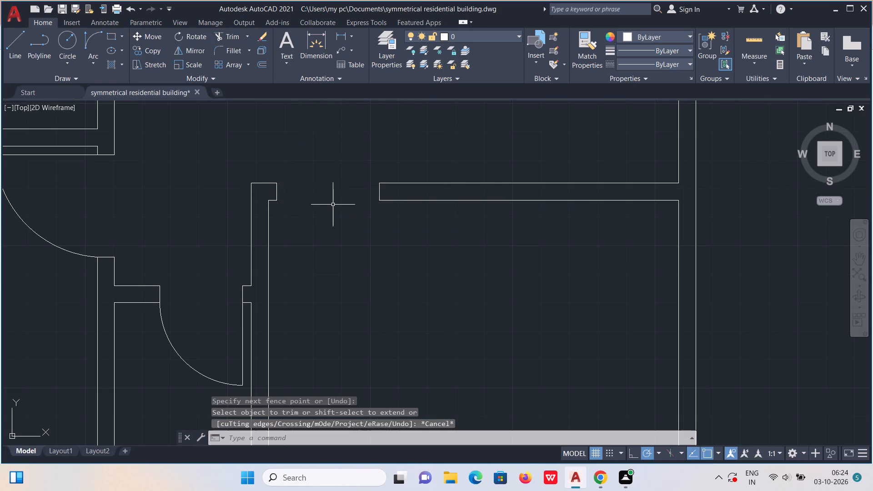
Draw a 3' door leaf line straight down from the left-hand jamb's lower corner in the large lower room's doorway.
{"action": "key", "text": "l"}
{"action": "key", "text": "Return"}
{"action": "left_click", "coordinate": [276, 200]}
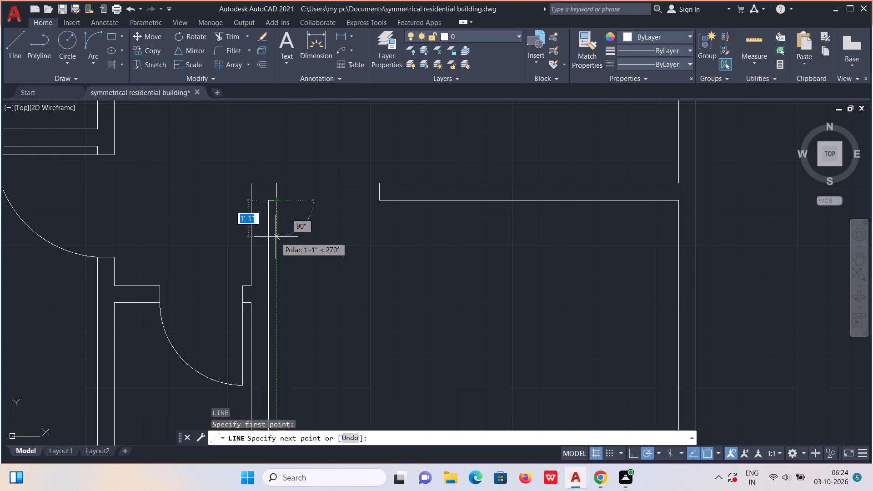
{"action": "type", "text": "3'"}
{"action": "key", "text": "Return"}
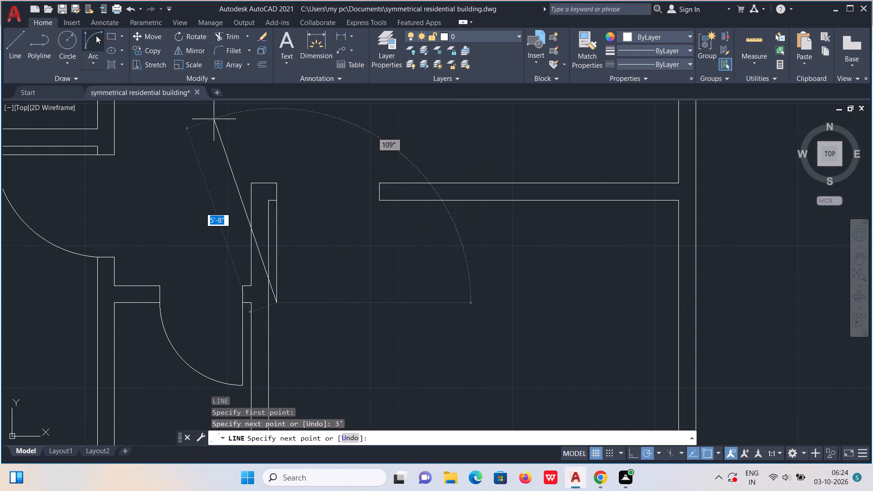
Draw the door swing arc from the free end of the 3' leaf to the right-hand jamb's lower corner.
{"action": "left_click", "coordinate": [95, 35]}
{"action": "left_click", "coordinate": [274, 301]}
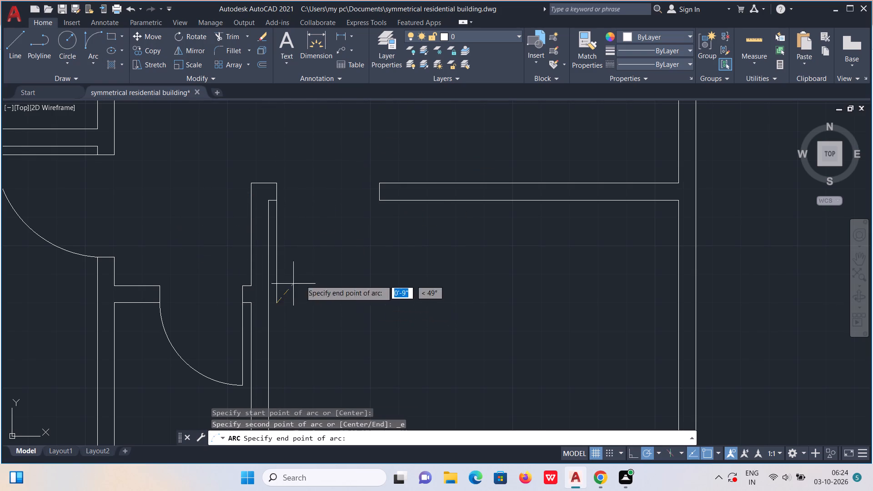
{"action": "left_click", "coordinate": [381, 202]}
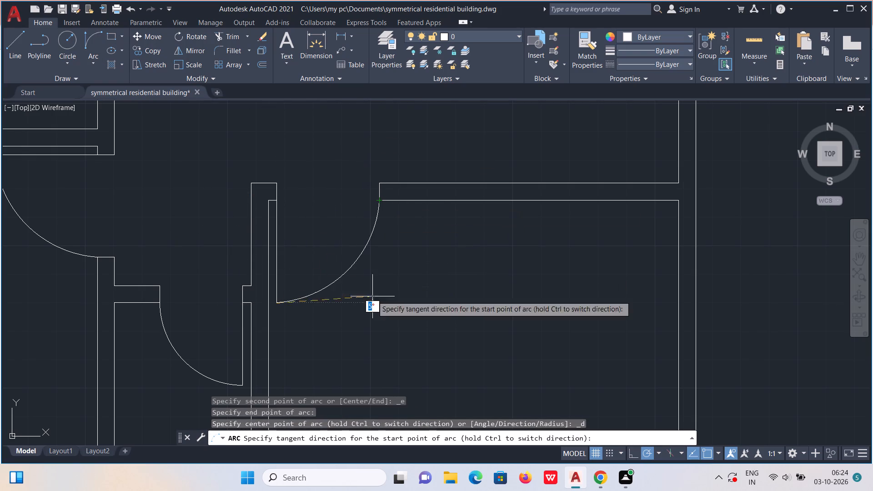
{"action": "left_click", "coordinate": [378, 300]}
Draw a jamb line across the bottom wall of the matching upper room, down from the room's inner bottom-left corner.
{"action": "scroll", "coordinate": [350, 232], "scroll_direction": "down", "scroll_amount": 2}
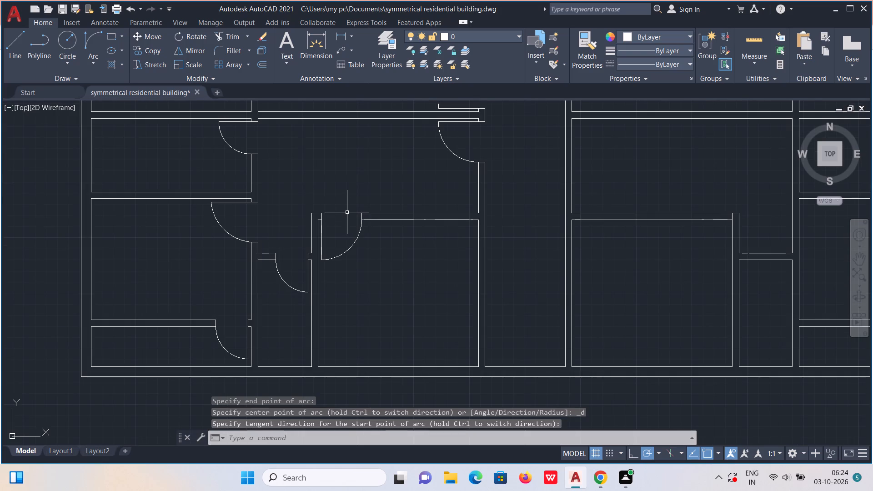
{"action": "middle_click_drag", "start_coordinate": [410, 194], "coordinate": [425, 326]}
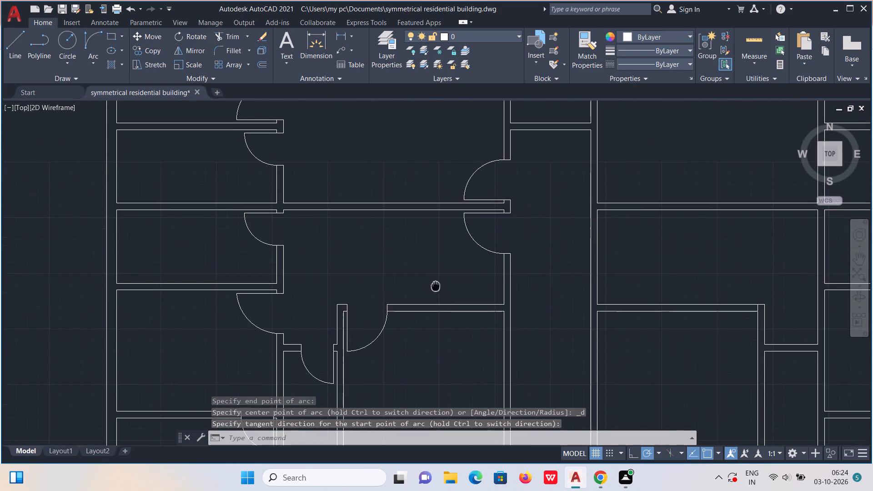
{"action": "scroll", "coordinate": [402, 276], "scroll_direction": "down", "scroll_amount": 2}
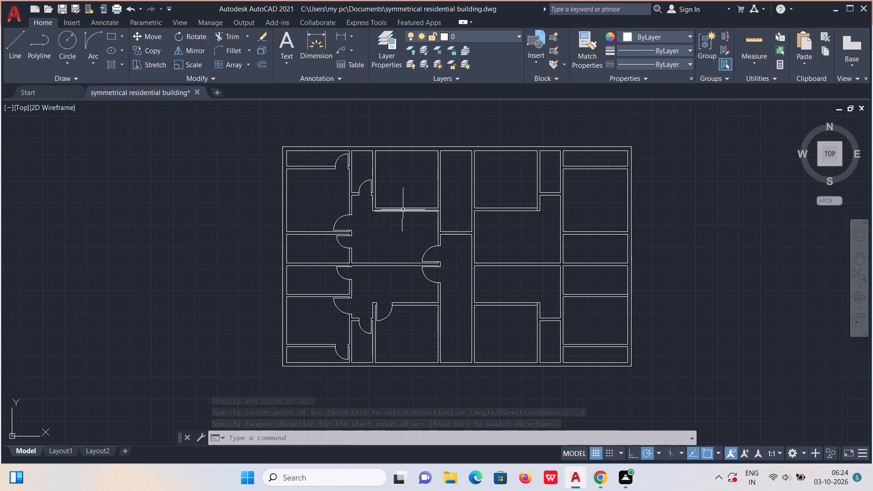
{"action": "scroll", "coordinate": [387, 218], "scroll_direction": "up", "scroll_amount": 3}
{"action": "middle_click_drag", "start_coordinate": [369, 227], "coordinate": [409, 294]}
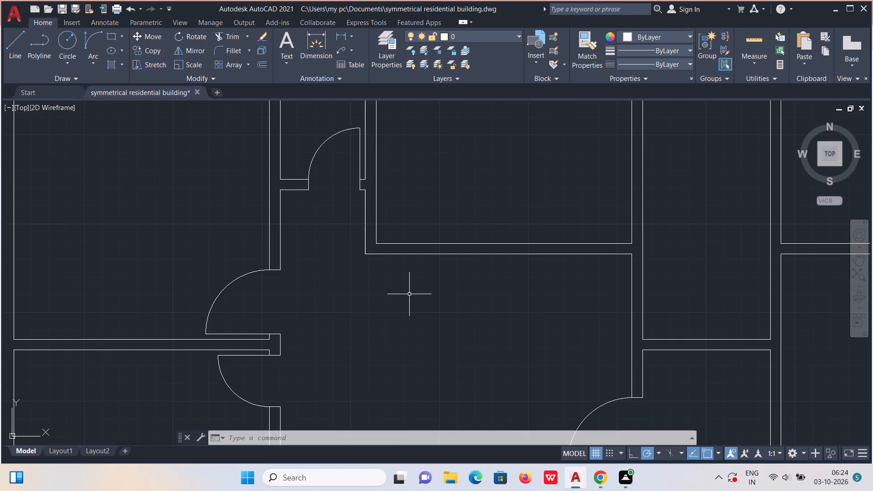
{"action": "key", "text": "l"}
{"action": "key", "text": "Return"}
{"action": "scroll", "coordinate": [384, 248], "scroll_direction": "up", "scroll_amount": 2}
{"action": "left_click", "coordinate": [363, 235]}
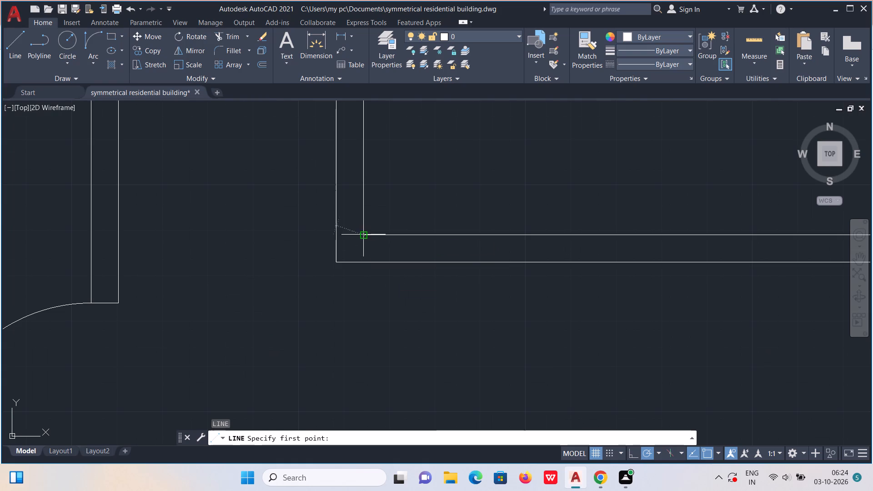
{"action": "left_click", "coordinate": [366, 260]}
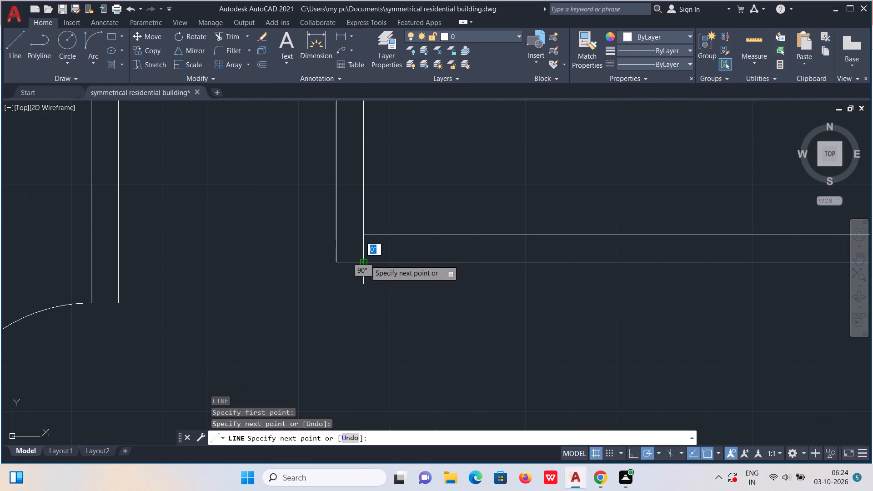
{"action": "key", "text": "Escape"}
Move the upper room's jamb line 3" right, away from the inner corner.
{"action": "left_click", "coordinate": [363, 247]}
{"action": "key", "text": "m"}
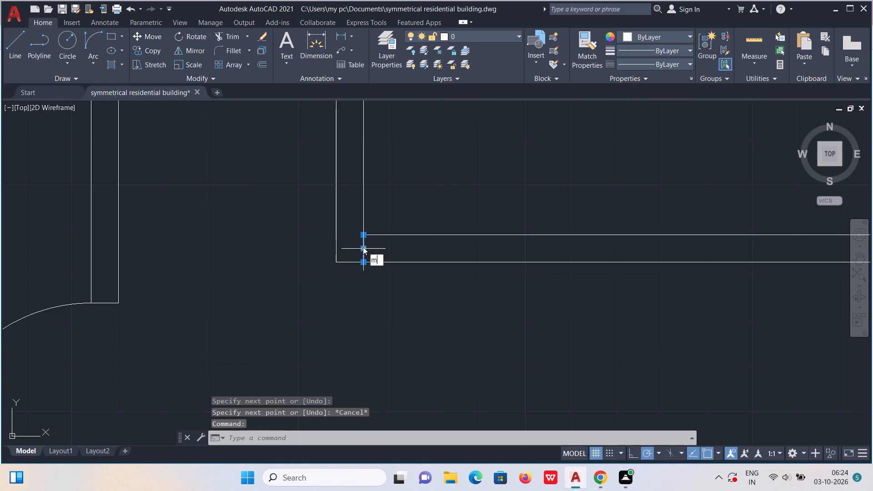
{"action": "key", "text": "Return"}
{"action": "left_click", "coordinate": [363, 247]}
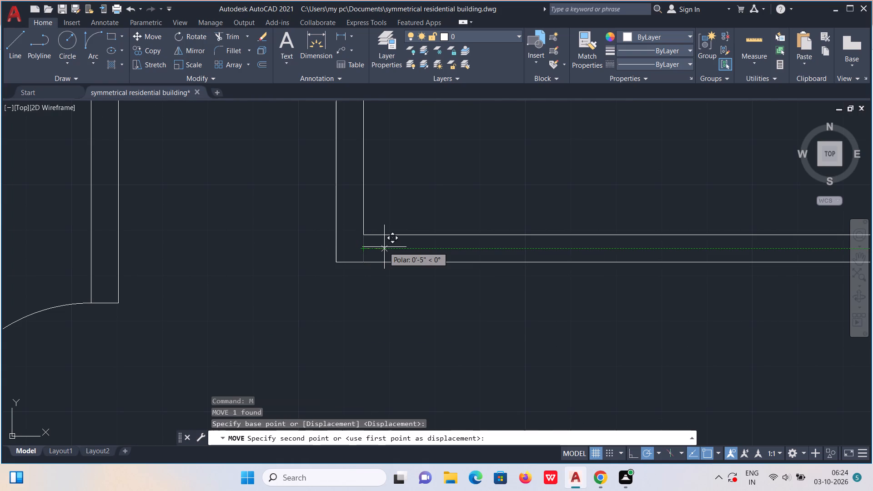
{"action": "type", "text": "3\""}
{"action": "key", "text": "Return"}
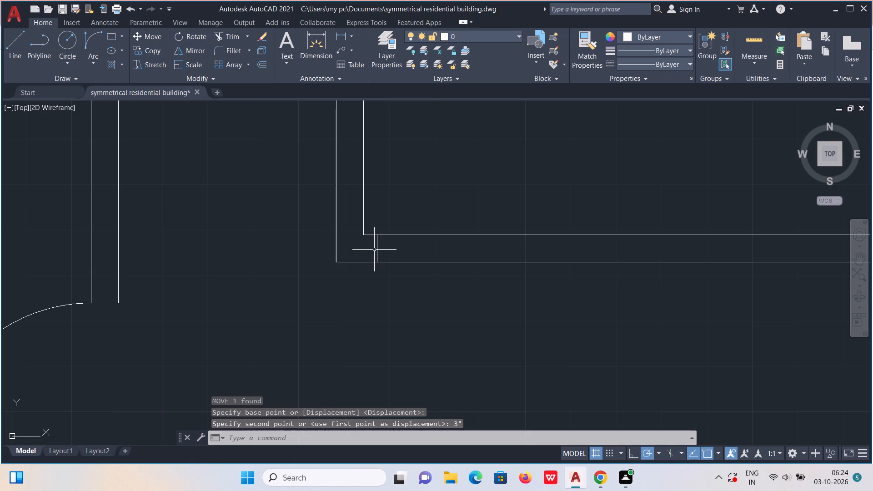
Copy the moved jamb line 3' to the right along the upper room's bottom wall.
{"action": "left_click", "coordinate": [376, 249]}
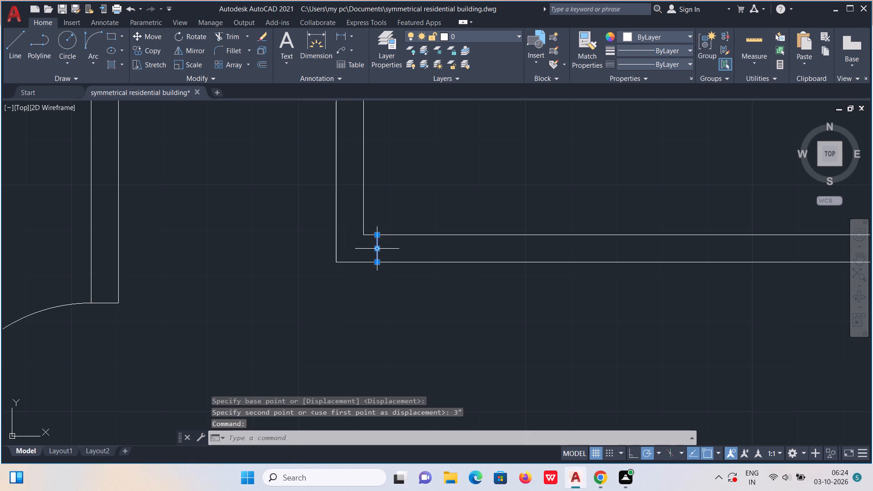
{"action": "type", "text": "co"}
{"action": "key", "text": "Return"}
{"action": "left_click", "coordinate": [376, 249]}
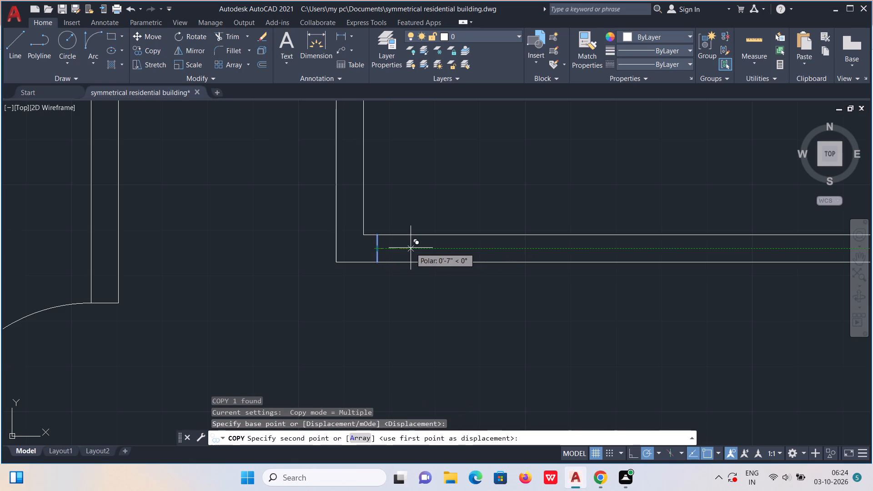
{"action": "key", "text": "3"}
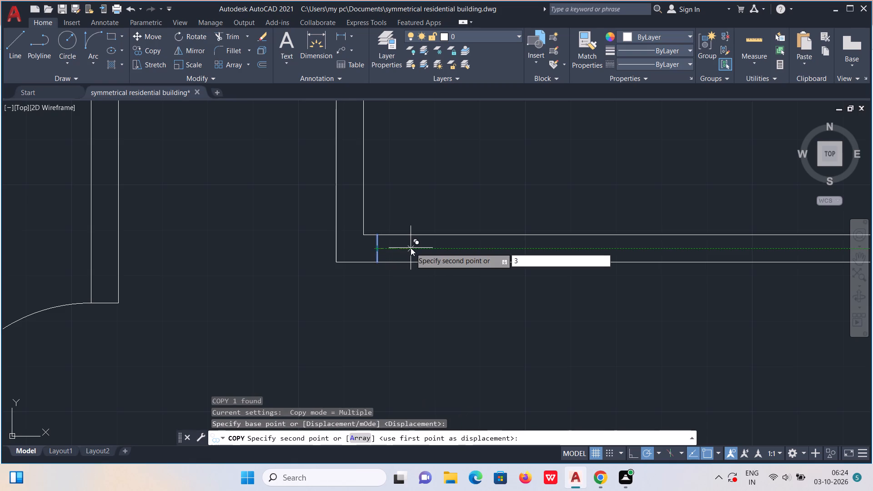
{"action": "key", "text": "apostrophe"}
{"action": "key", "text": "Return"}
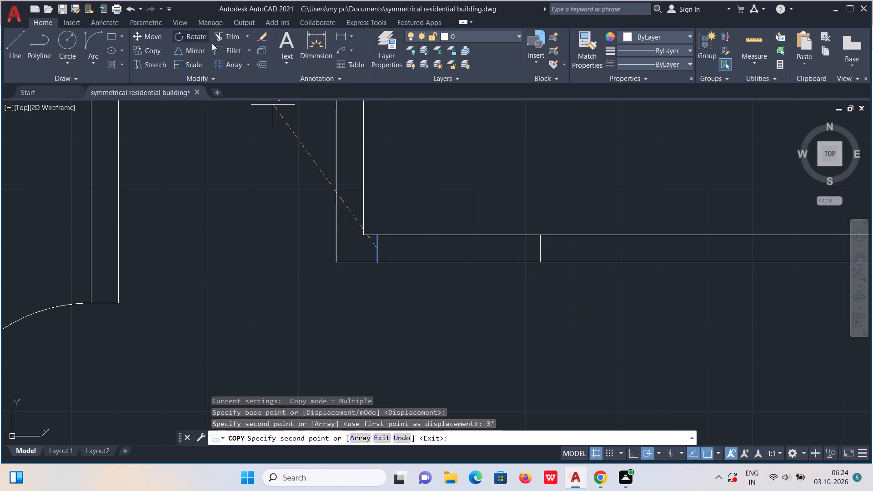
Trim the bottom wall lines between the two jamb lines of the upper room to open the doorway.
{"action": "left_click", "coordinate": [225, 37]}
{"action": "left_click_drag", "start_coordinate": [402, 192], "coordinate": [427, 309]}
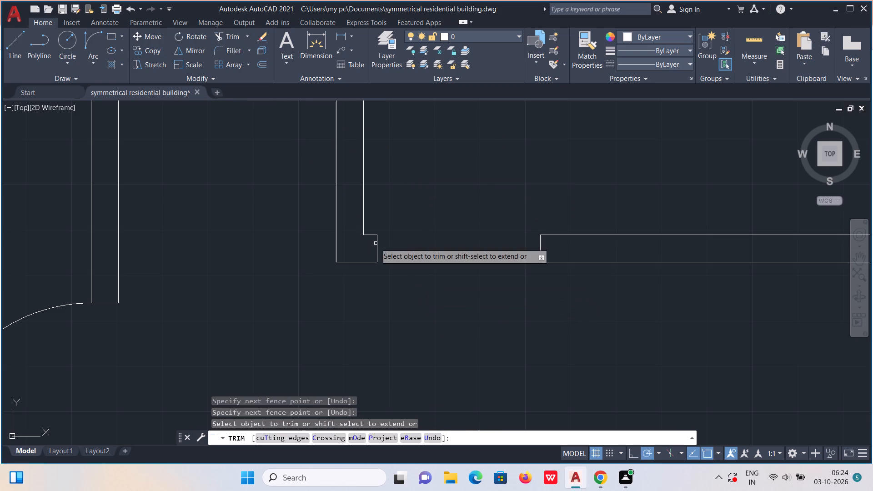
{"action": "key", "text": "Escape"}
Draw a 3' door leaf straight up from the upper corner of the opening's left-hand jamb.
{"action": "key", "text": "l"}
{"action": "key", "text": "Return"}
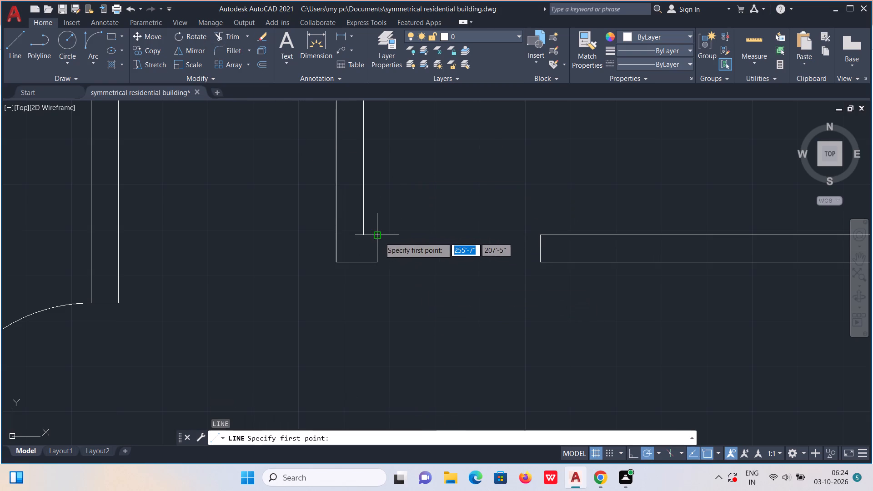
{"action": "left_click", "coordinate": [380, 237]}
{"action": "type", "text": "3'"}
{"action": "key", "text": "Return"}
Draw the door swing arc from the leaf's free end to the upper corner of the right-hand jamb, starting horizontally.
{"action": "scroll", "coordinate": [374, 212], "scroll_direction": "down", "scroll_amount": 3}
{"action": "middle_click_drag", "start_coordinate": [382, 201], "coordinate": [357, 272]}
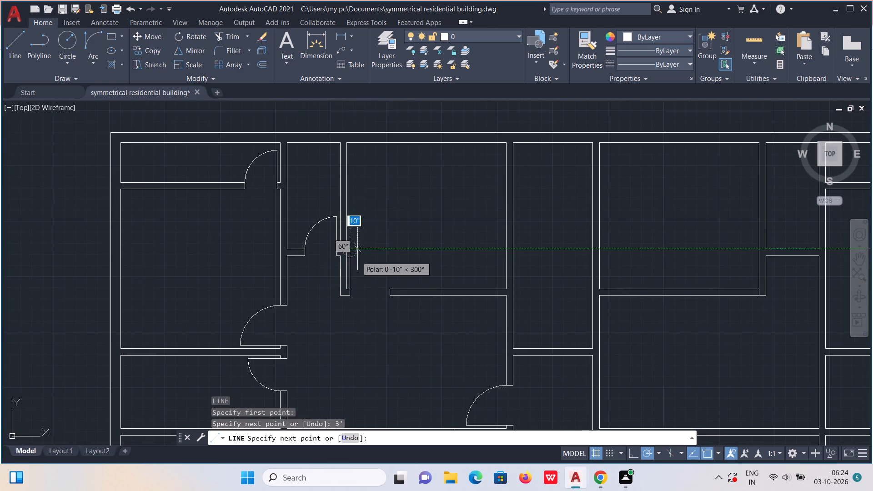
{"action": "left_click", "coordinate": [95, 42]}
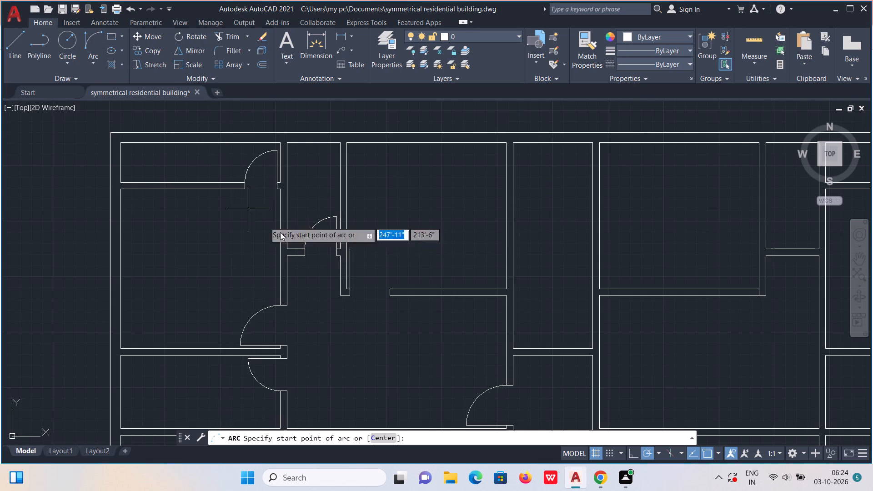
{"action": "scroll", "coordinate": [315, 248], "scroll_direction": "up", "scroll_amount": 2}
{"action": "left_click", "coordinate": [401, 252]}
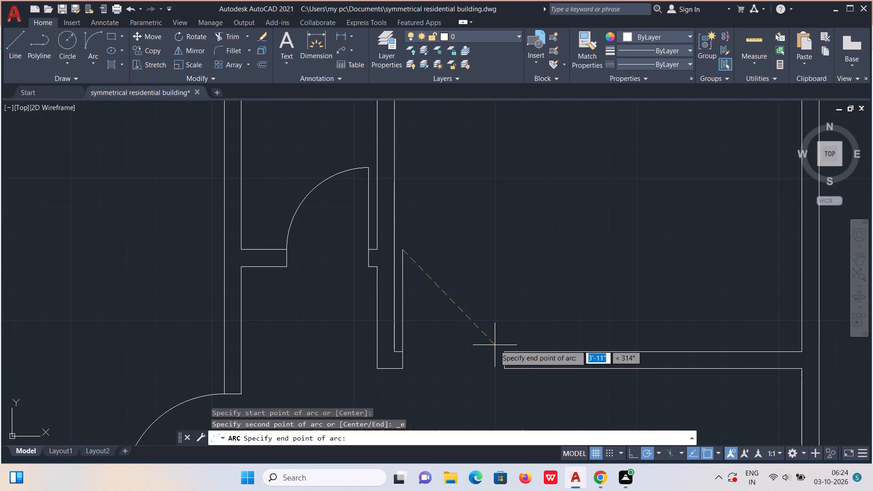
{"action": "left_click", "coordinate": [505, 348]}
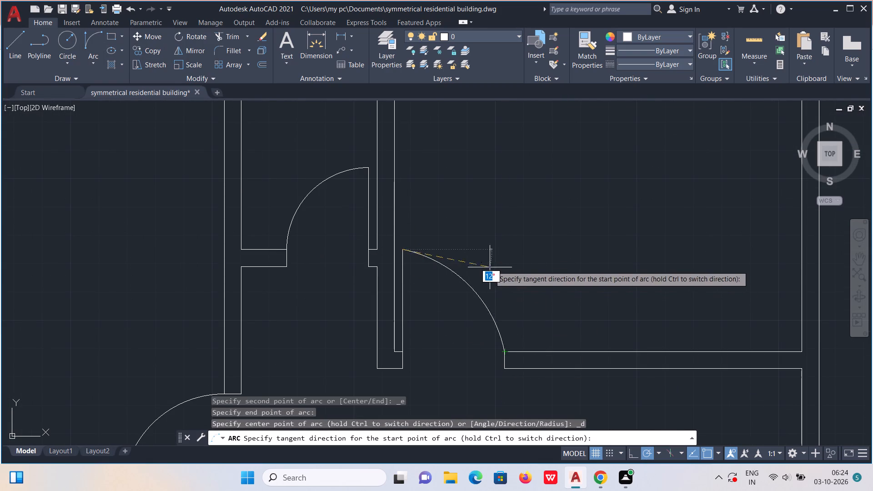
{"action": "left_click", "coordinate": [509, 250]}
Draw a jamb line across the central corridor's right-hand wall, level with the upper face of the middle horizontal wall.
{"action": "scroll", "coordinate": [509, 250], "scroll_direction": "down", "scroll_amount": 3}
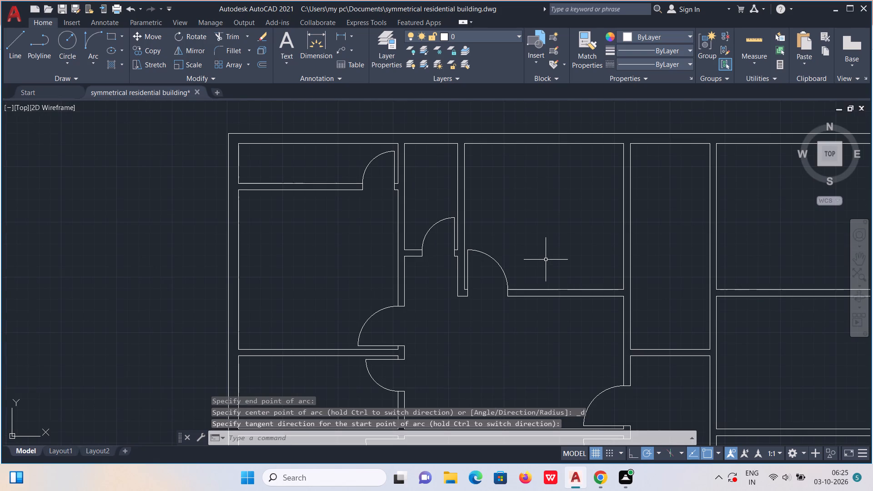
{"action": "scroll", "coordinate": [540, 241], "scroll_direction": "down", "scroll_amount": 2}
{"action": "middle_click_drag", "start_coordinate": [513, 303], "coordinate": [513, 303]}
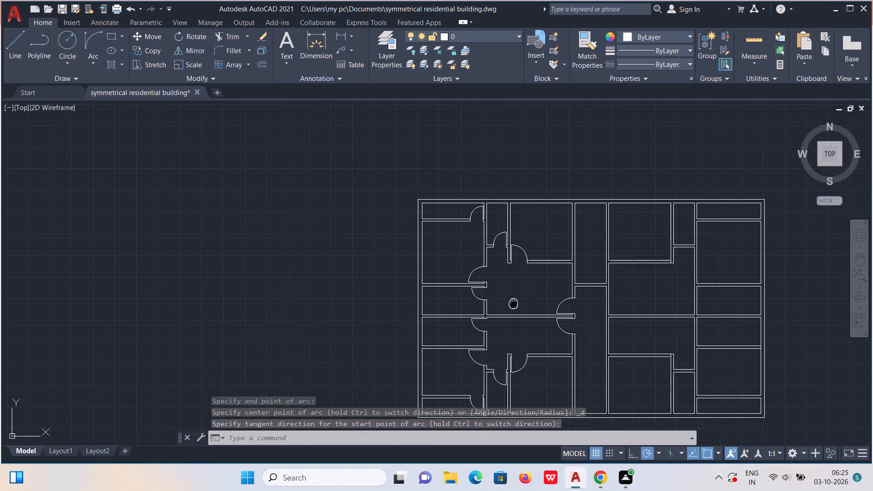
{"action": "middle_click_drag", "start_coordinate": [513, 303], "coordinate": [405, 245]}
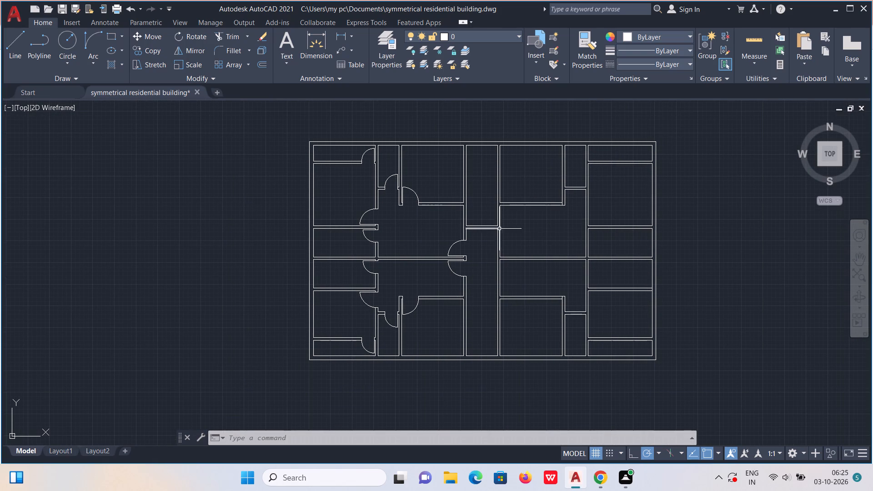
{"action": "middle_click_drag", "start_coordinate": [545, 248], "coordinate": [451, 266]}
{"action": "scroll", "coordinate": [439, 275], "scroll_direction": "up", "scroll_amount": 1}
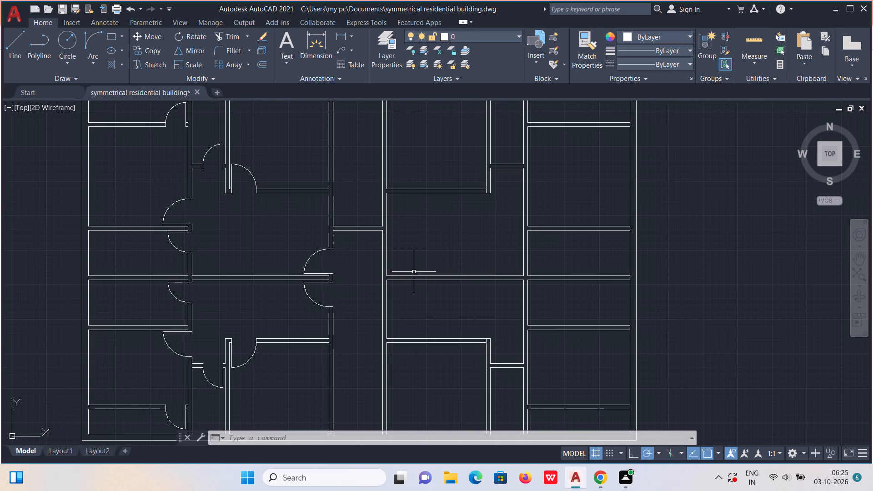
{"action": "scroll", "coordinate": [393, 264], "scroll_direction": "up", "scroll_amount": 1}
{"action": "middle_click_drag", "start_coordinate": [351, 260], "coordinate": [356, 278]}
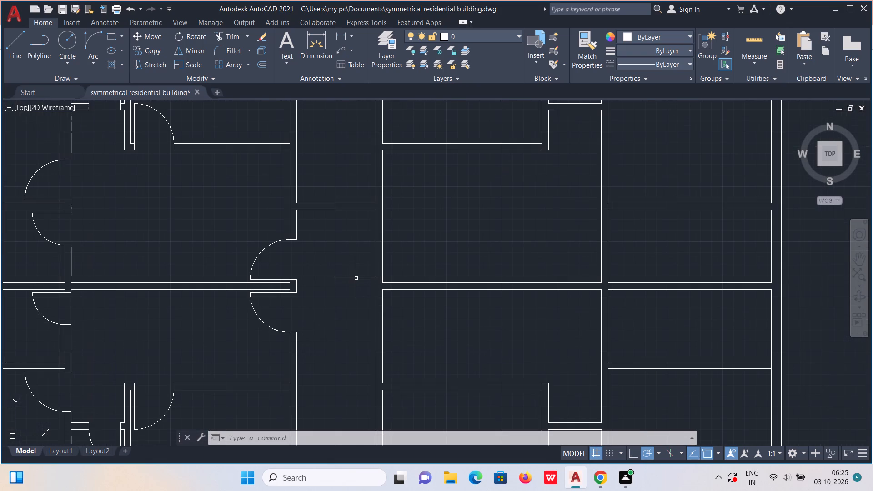
{"action": "middle_click_drag", "start_coordinate": [356, 278], "coordinate": [343, 223]}
{"action": "scroll", "coordinate": [364, 249], "scroll_direction": "up", "scroll_amount": 1}
{"action": "key", "text": "l"}
{"action": "key", "text": "Return"}
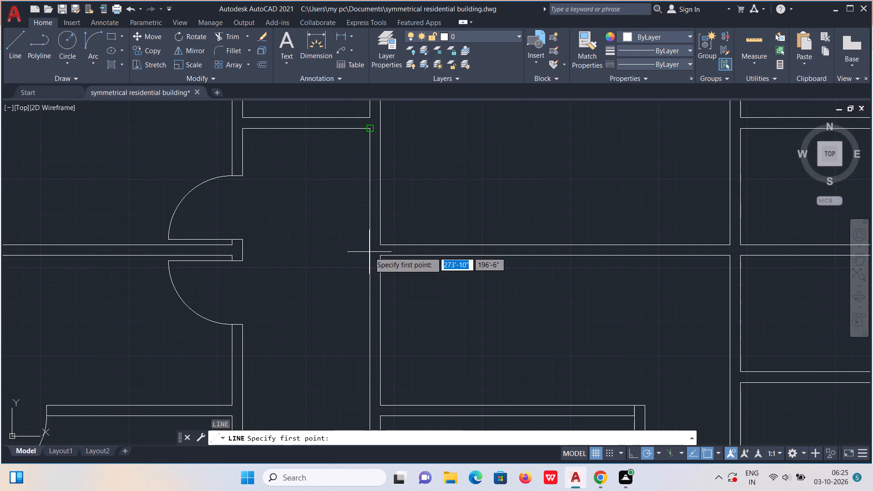
{"action": "left_click", "coordinate": [380, 243]}
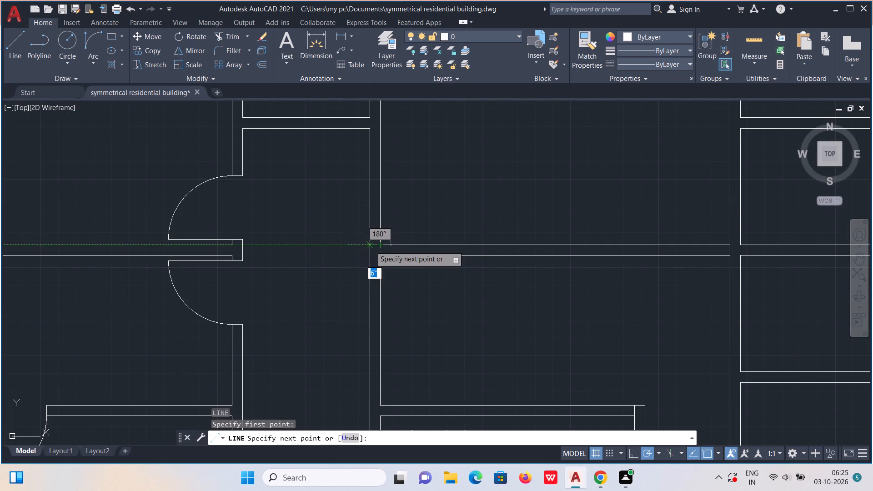
{"action": "left_click", "coordinate": [371, 246]}
{"action": "key", "text": "Escape"}
Move the new corridor jamb line 3" up, away from the wall junction.
{"action": "scroll", "coordinate": [371, 246], "scroll_direction": "up", "scroll_amount": 2}
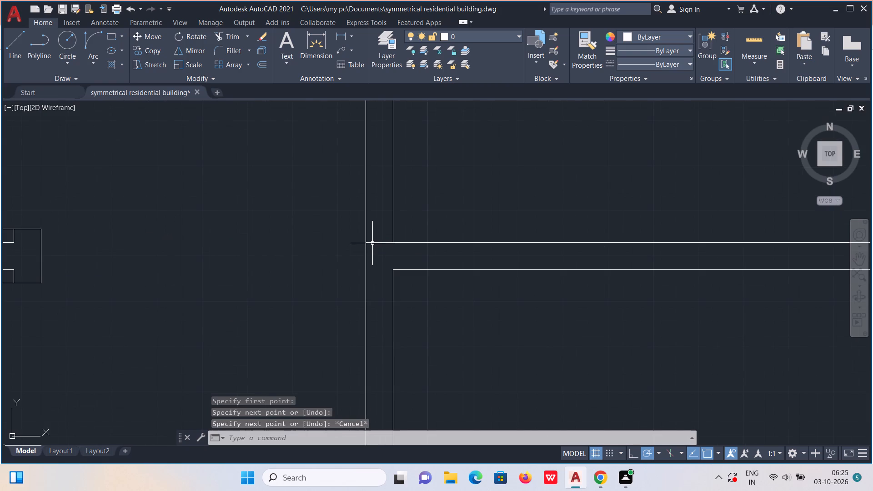
{"action": "left_click", "coordinate": [372, 243]}
{"action": "key", "text": "m"}
{"action": "key", "text": "Return"}
{"action": "left_click", "coordinate": [373, 243]}
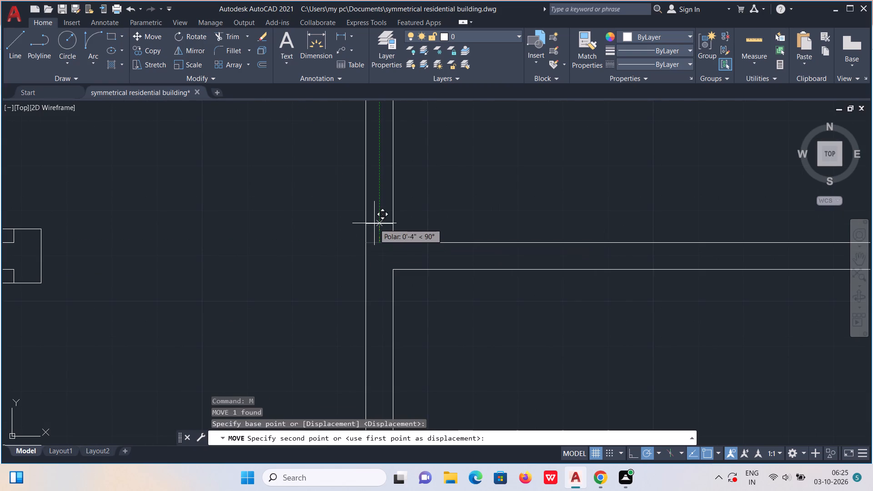
{"action": "type", "text": "3\""}
{"action": "key", "text": "Return"}
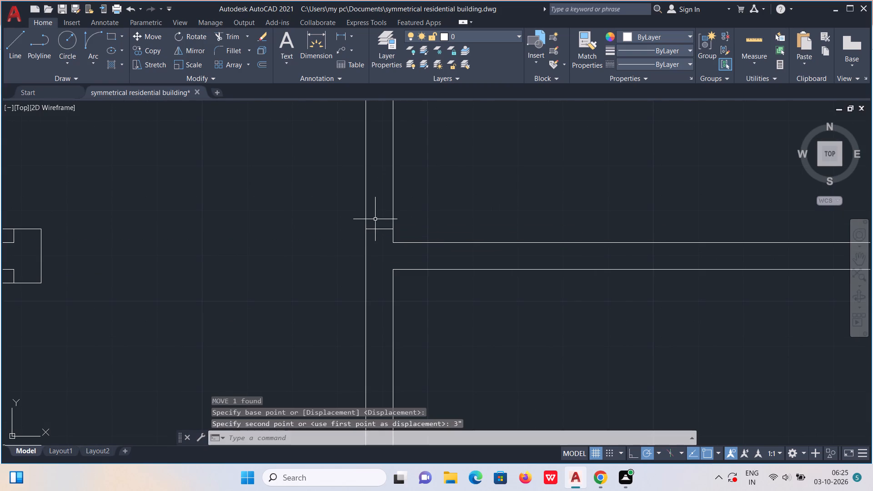
Copy the moved jamb line 3' up along the corridor's right-hand wall.
{"action": "left_click", "coordinate": [377, 229]}
{"action": "type", "text": "co"}
{"action": "key", "text": "Return"}
{"action": "left_click", "coordinate": [377, 229]}
{"action": "type", "text": "3'"}
{"action": "key", "text": "Return"}
Trim the corridor's right-hand wall lines between the two jamb lines above the middle wall.
{"action": "scroll", "coordinate": [377, 209], "scroll_direction": "down", "scroll_amount": 2}
{"action": "left_click", "coordinate": [235, 35]}
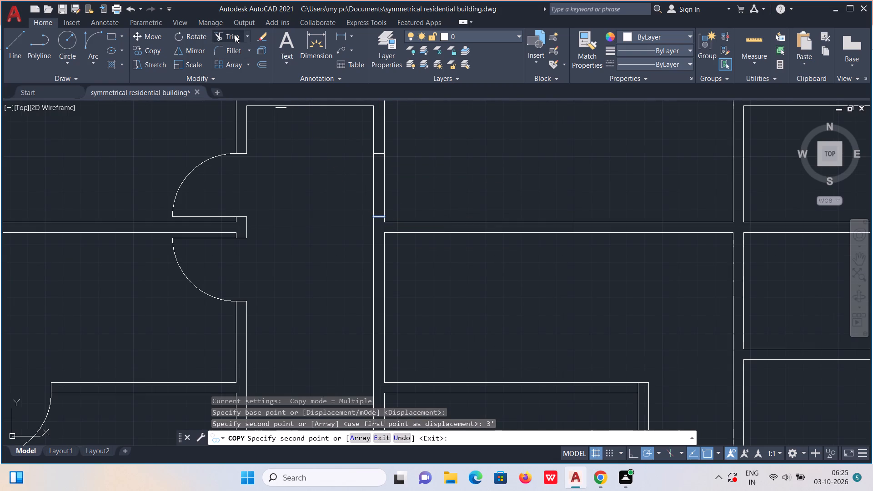
{"action": "left_click_drag", "start_coordinate": [365, 185], "coordinate": [398, 185]}
{"action": "key", "text": "Escape"}
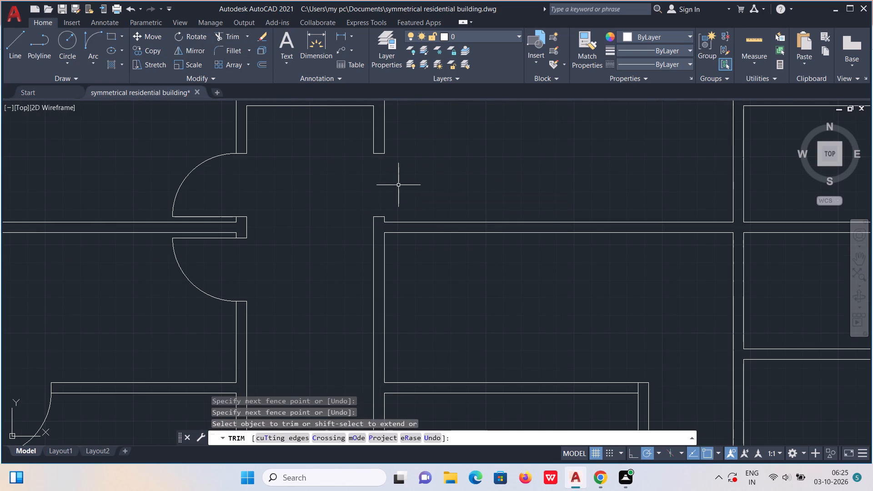
Draw a 3' door leaf to the right from the lower jamb's outer corner, above the middle wall.
{"action": "scroll", "coordinate": [395, 201], "scroll_direction": "up", "scroll_amount": 1}
{"action": "key", "text": "l"}
{"action": "key", "text": "Return"}
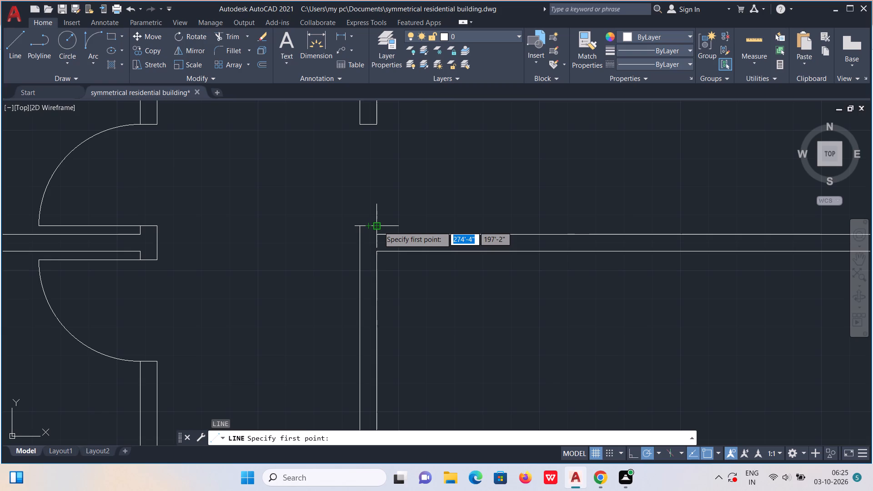
{"action": "left_click", "coordinate": [379, 226]}
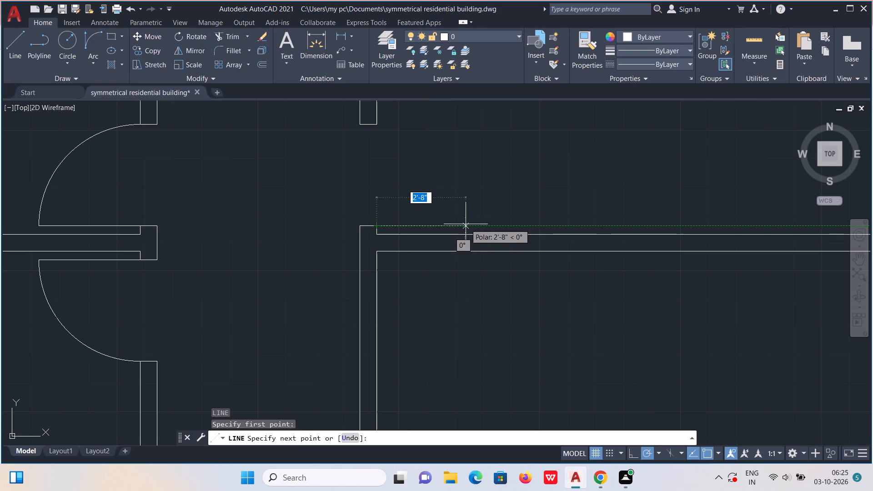
{"action": "type", "text": "3'"}
{"action": "key", "text": "Return"}
Draw the door swing arc from the upper jamb's right-hand corner to the leaf's free end, starting horizontally.
{"action": "left_click", "coordinate": [101, 34]}
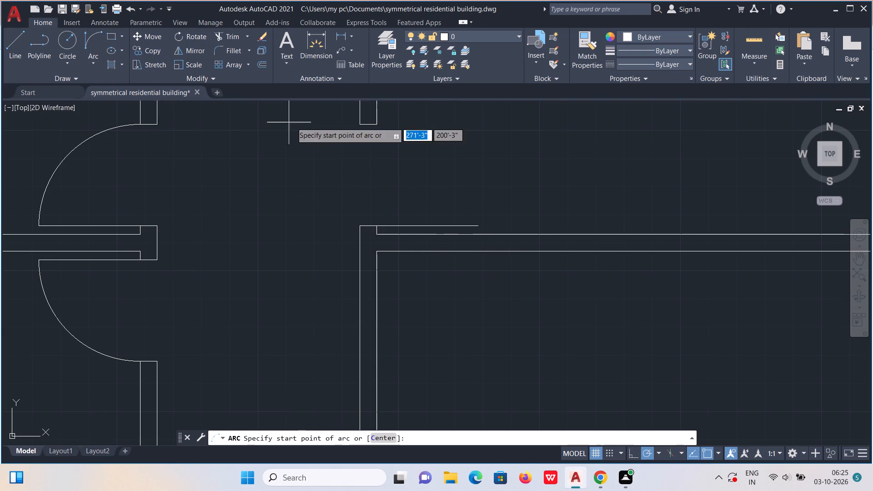
{"action": "left_click", "coordinate": [380, 125]}
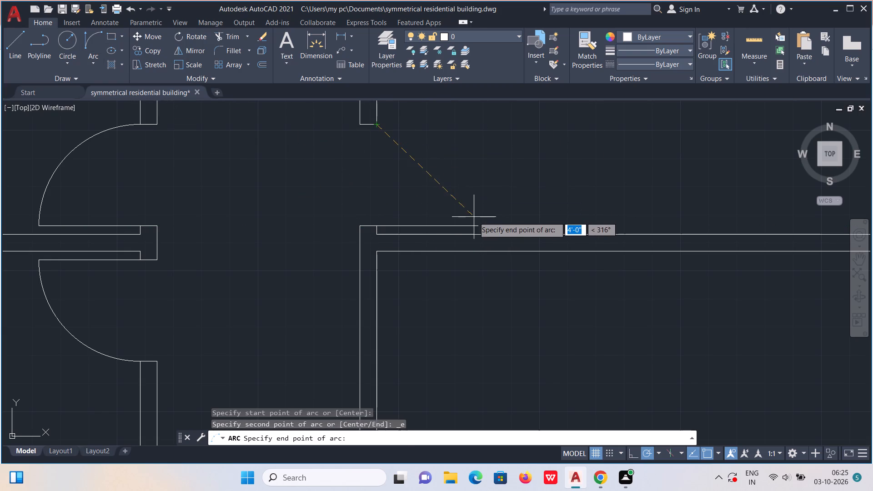
{"action": "left_click", "coordinate": [476, 225]}
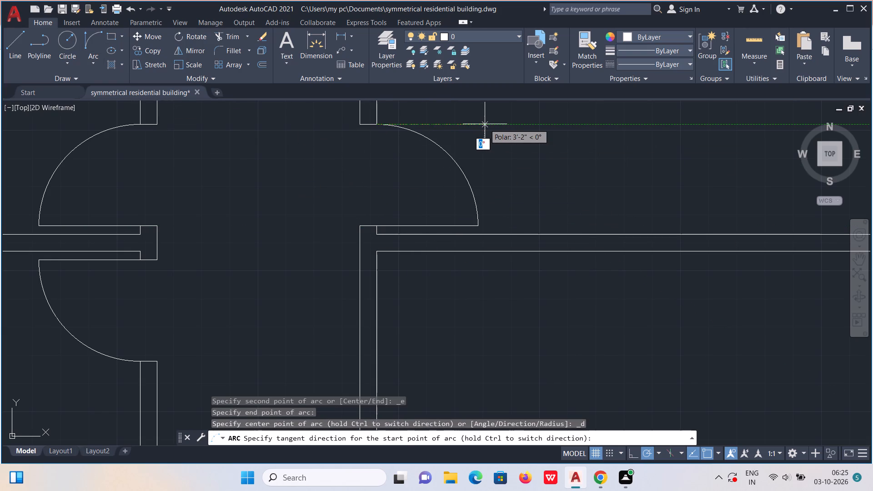
{"action": "left_click", "coordinate": [485, 127]}
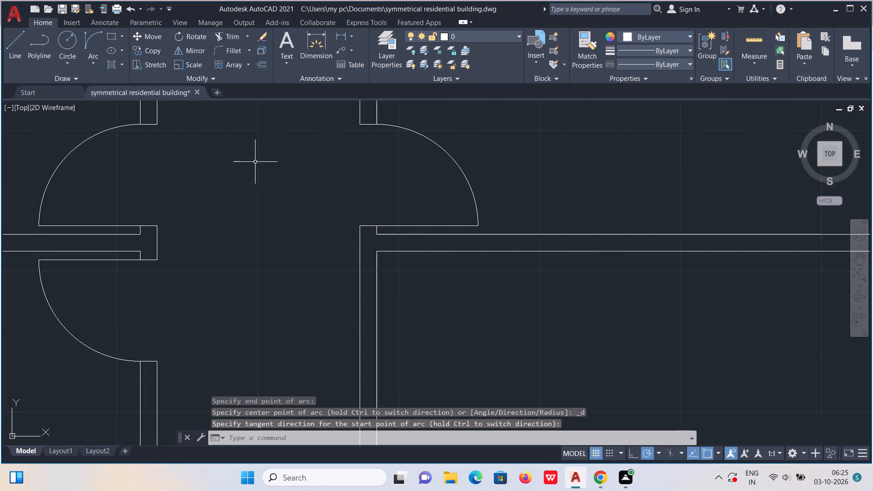
Draw a jamb line across the corridor's right-hand wall, level with the lower face of the middle horizontal wall.
{"action": "key", "text": "l"}
{"action": "key", "text": "Return"}
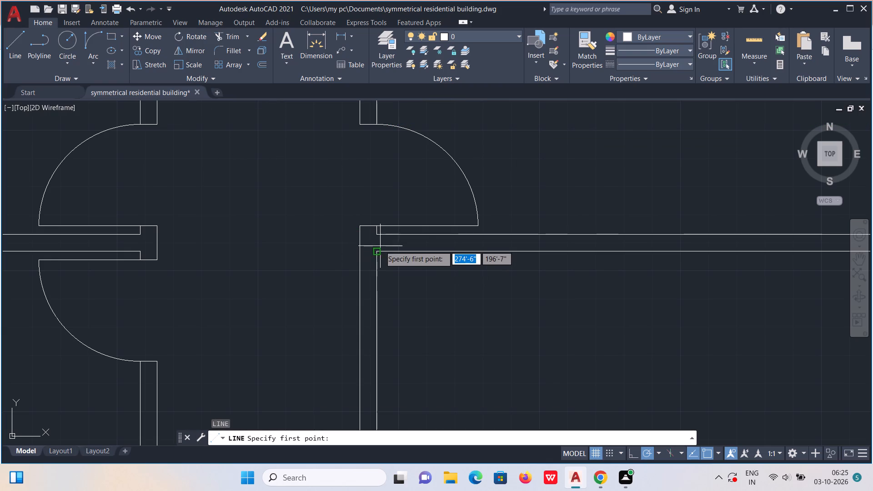
{"action": "left_click", "coordinate": [377, 249]}
{"action": "left_click", "coordinate": [359, 249]}
{"action": "key", "text": "Escape"}
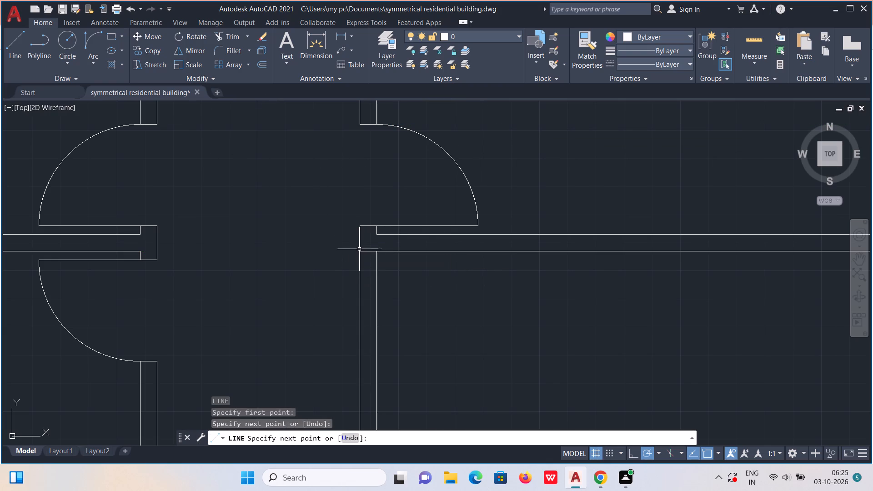
Move this lower jamb line 3" down, away from the wall junction.
{"action": "left_click", "coordinate": [366, 251]}
{"action": "key", "text": "m"}
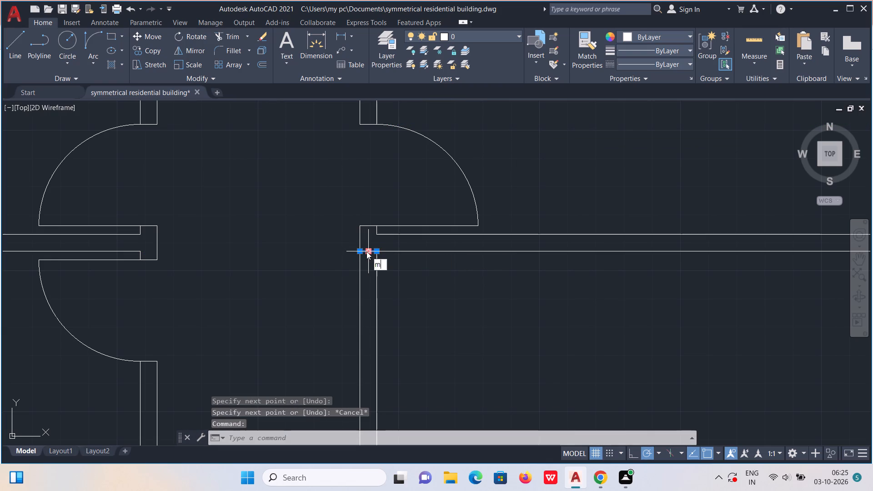
{"action": "key", "text": "Return"}
{"action": "left_click", "coordinate": [366, 251]}
{"action": "type", "text": "3\""}
{"action": "key", "text": "Return"}
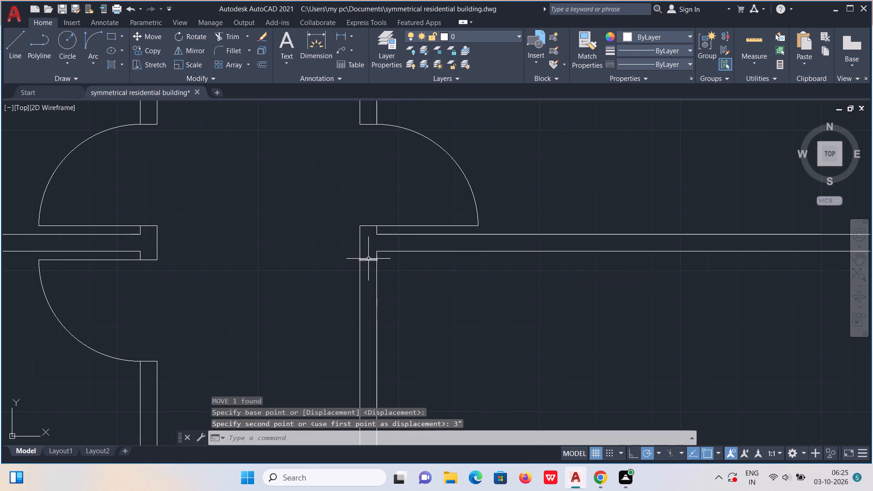
Copy the lower jamb line 3' down along the corridor's right-hand wall.
{"action": "left_click", "coordinate": [368, 259]}
{"action": "type", "text": "co"}
{"action": "key", "text": "Return"}
{"action": "left_click", "coordinate": [368, 259]}
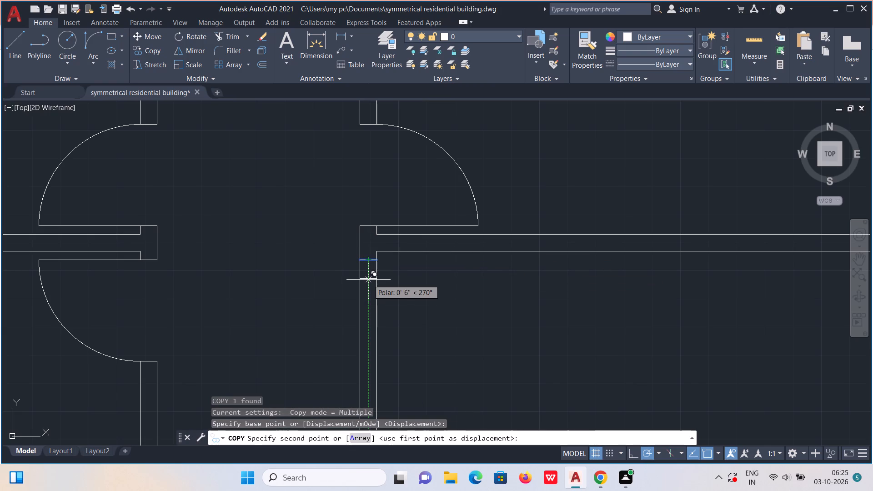
{"action": "type", "text": "3'"}
{"action": "key", "text": "Return"}
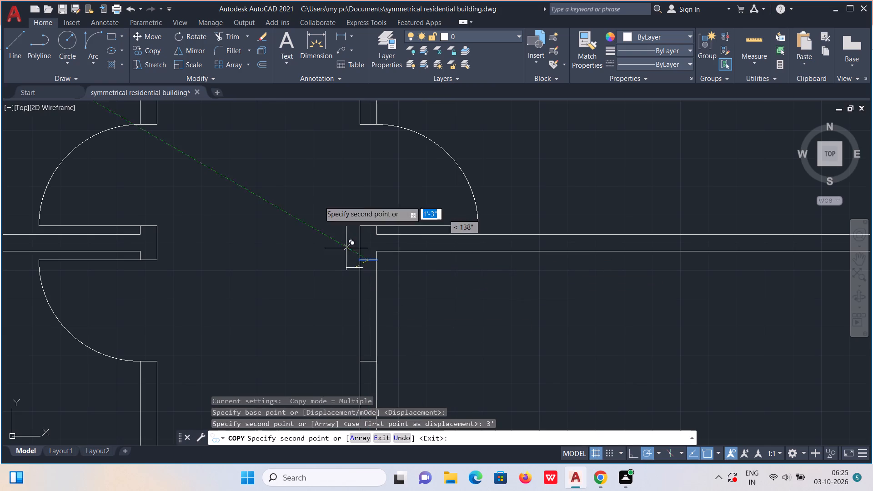
Trim the corridor's right-hand wall lines between the two jamb lines below the middle wall.
{"action": "left_click", "coordinate": [231, 38]}
{"action": "left_click_drag", "start_coordinate": [316, 318], "coordinate": [398, 314]}
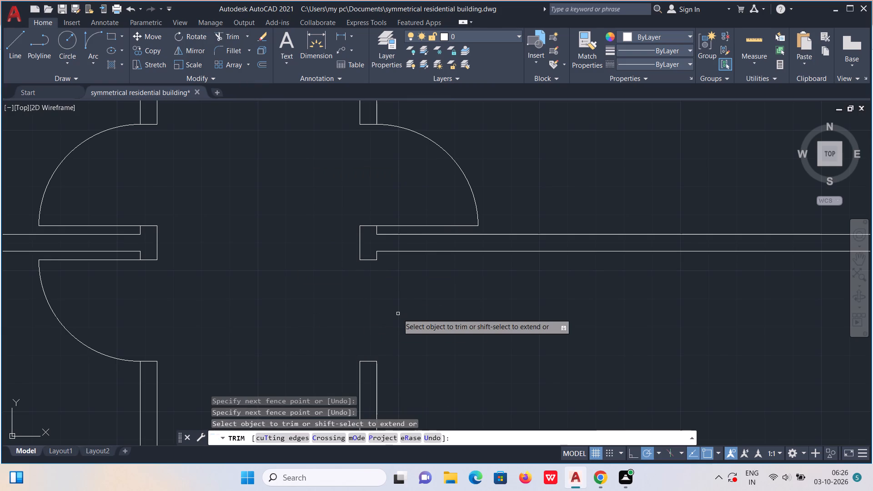
{"action": "key", "text": "Escape"}
Draw a 3' door leaf to the right from the upper jamb's outer corner, below the middle wall.
{"action": "key", "text": "l"}
{"action": "key", "text": "Return"}
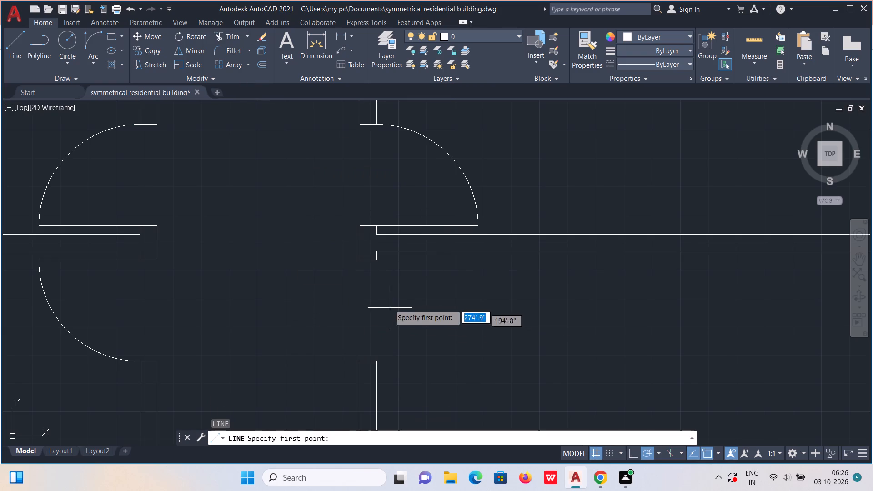
{"action": "left_click", "coordinate": [380, 262]}
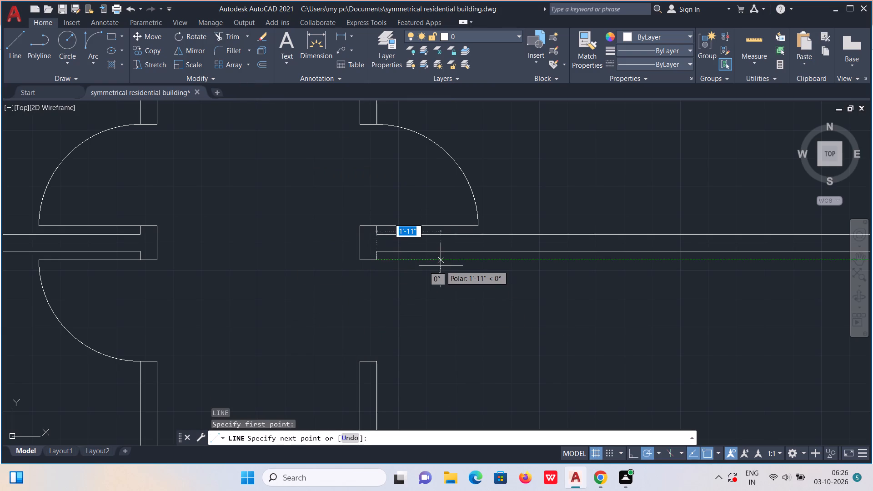
{"action": "type", "text": "3'"}
{"action": "key", "text": "Return"}
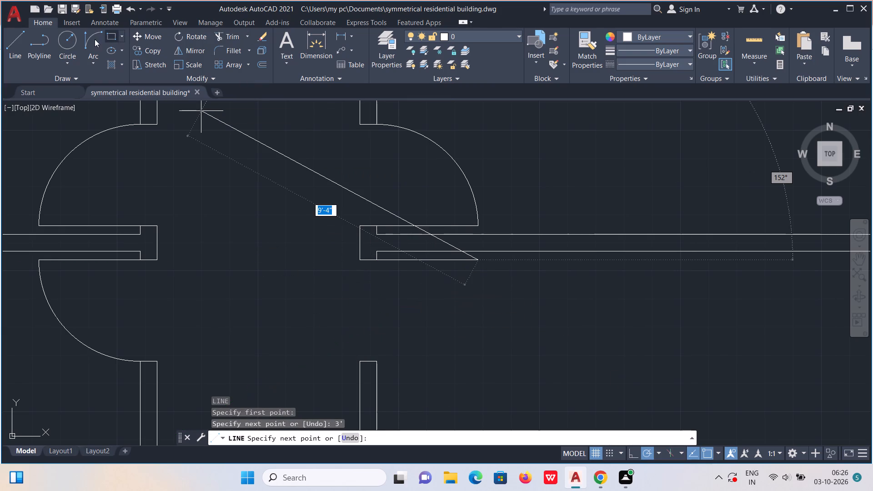
Draw the swing arc from the lower jamb's outer corner to the leaf's free end, for the corridor's right-hand door below the middle wall.
{"action": "left_click", "coordinate": [95, 39]}
{"action": "left_click", "coordinate": [373, 361]}
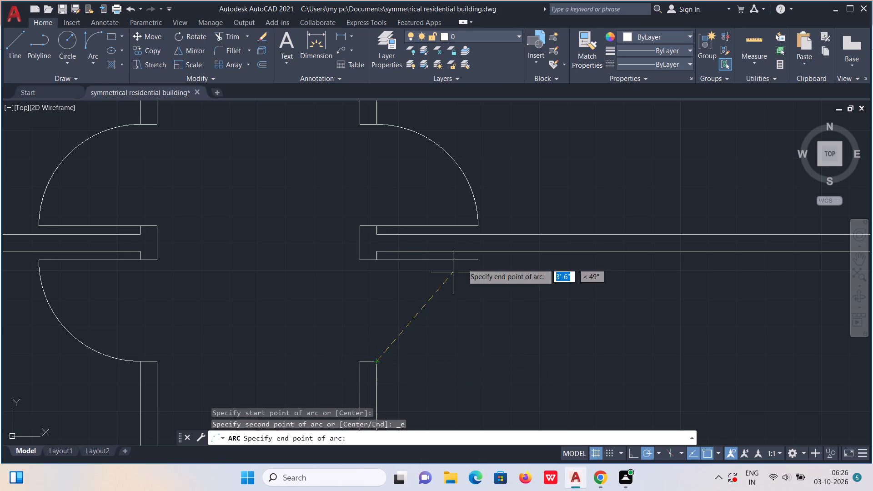
{"action": "left_click", "coordinate": [477, 262]}
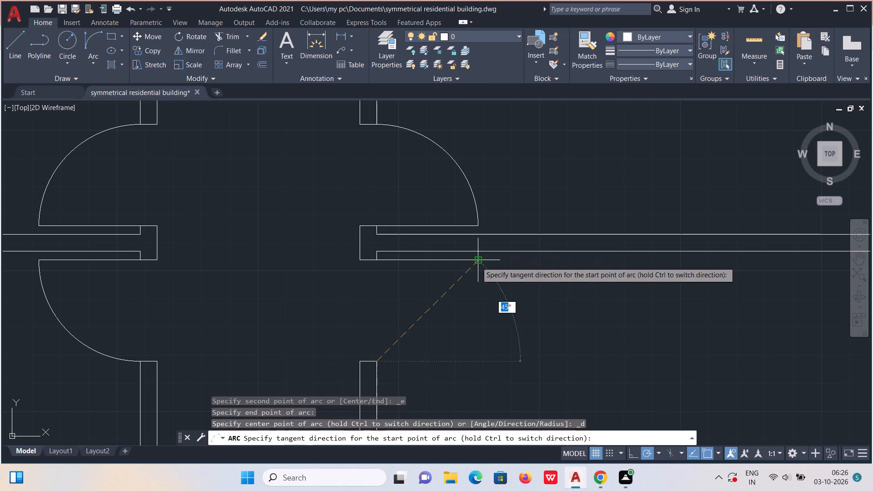
{"action": "left_click", "coordinate": [480, 360]}
Draw a jamb line across the horizontal wall above the right-hand room, at its right end by the vertical wall junction.
{"action": "scroll", "coordinate": [478, 357], "scroll_direction": "down", "scroll_amount": 2}
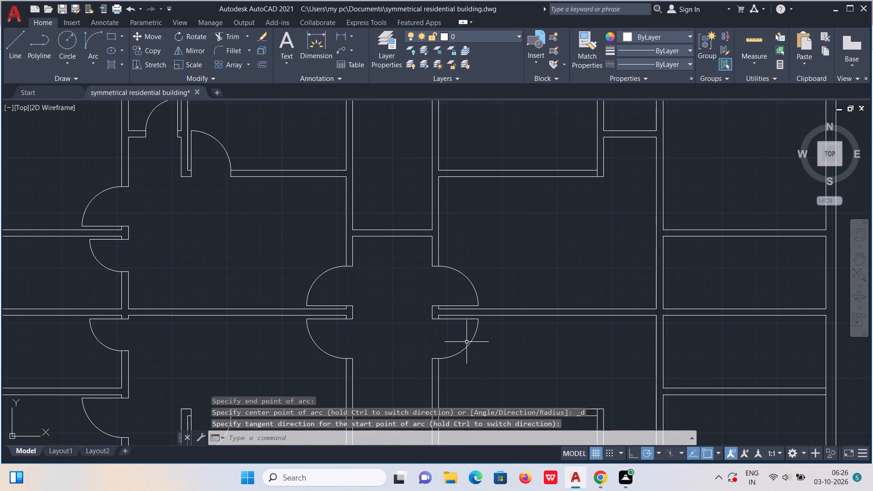
{"action": "middle_click_drag", "start_coordinate": [494, 284], "coordinate": [478, 316]}
{"action": "scroll", "coordinate": [478, 316], "scroll_direction": "up", "scroll_amount": 1}
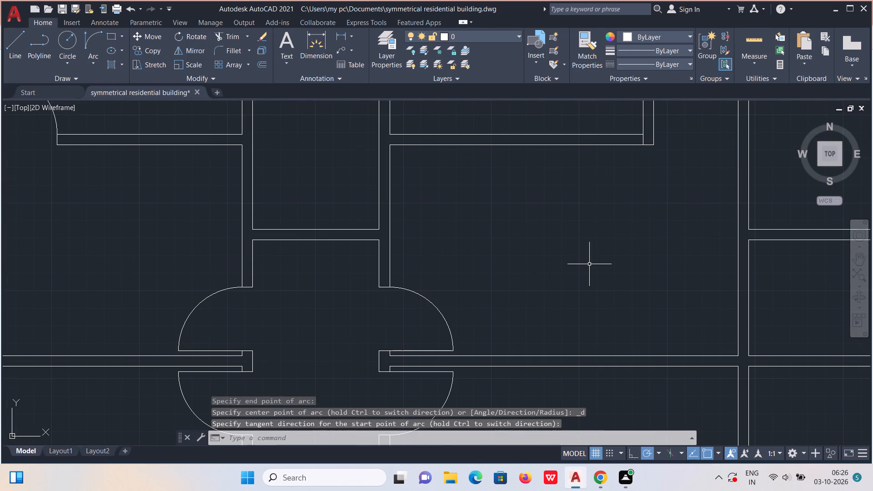
{"action": "middle_click_drag", "start_coordinate": [575, 292], "coordinate": [402, 417]}
{"action": "key", "text": "l"}
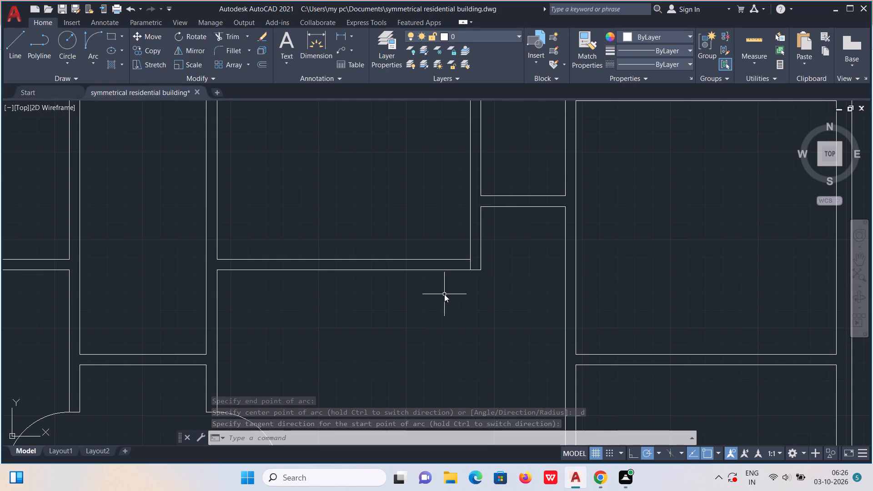
{"action": "key", "text": "Return"}
{"action": "left_click", "coordinate": [472, 261]}
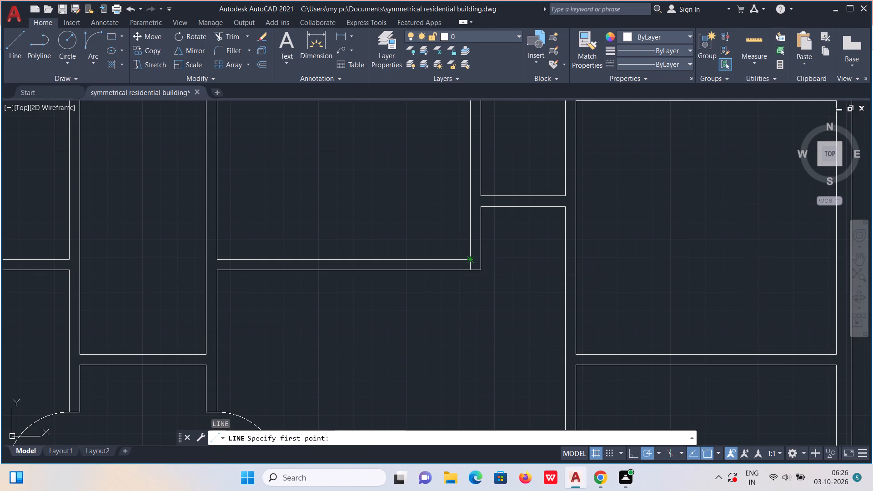
{"action": "left_click", "coordinate": [472, 269]}
{"action": "key", "text": "Escape"}
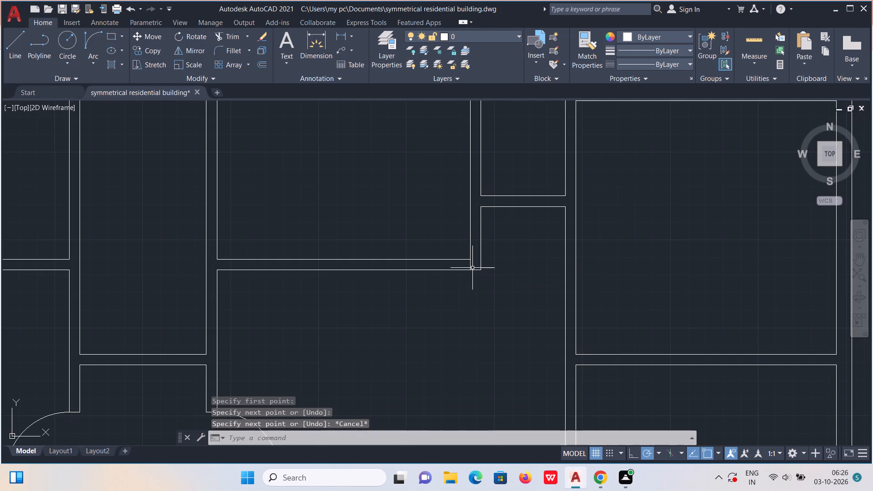
Move this jamb line 3" to the left, away from the vertical wall.
{"action": "left_click", "coordinate": [472, 266]}
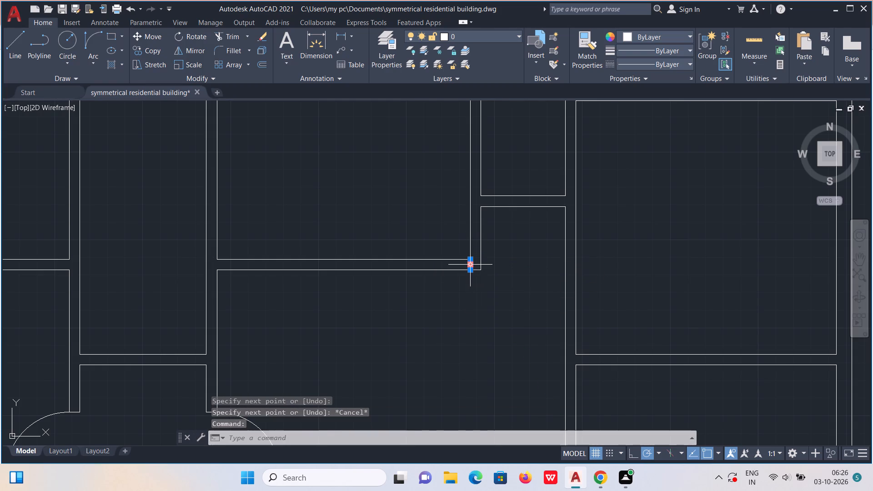
{"action": "key", "text": "m"}
{"action": "key", "text": "Return"}
{"action": "left_click", "coordinate": [472, 266]}
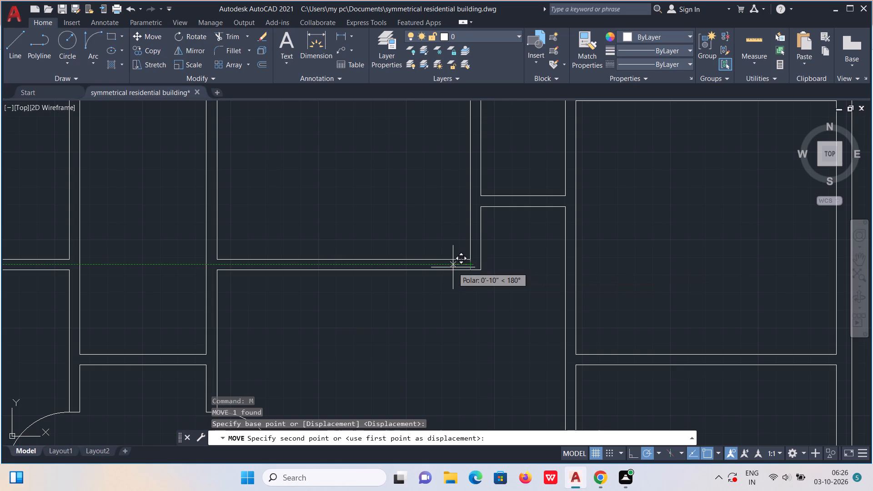
{"action": "type", "text": "3\""}
{"action": "key", "text": "Return"}
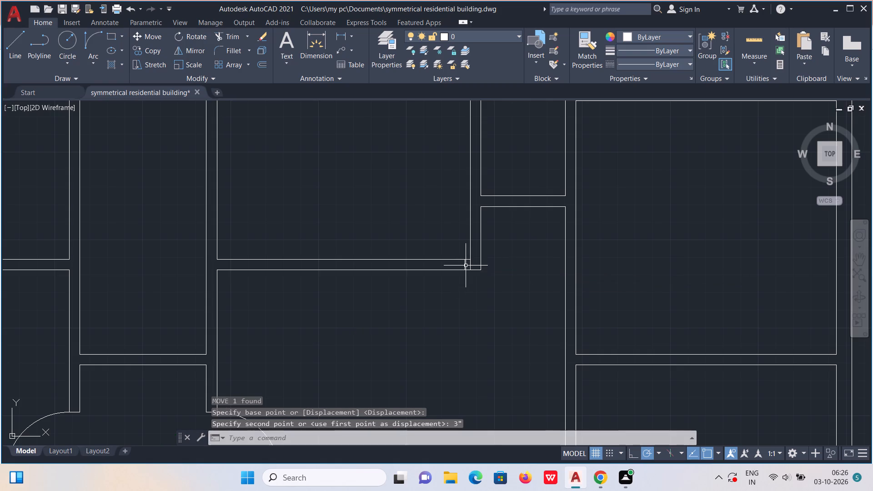
Copy the jamb line 3' to the left along the horizontal wall.
{"action": "scroll", "coordinate": [462, 266], "scroll_direction": "up", "scroll_amount": 2}
{"action": "left_click", "coordinate": [472, 263]}
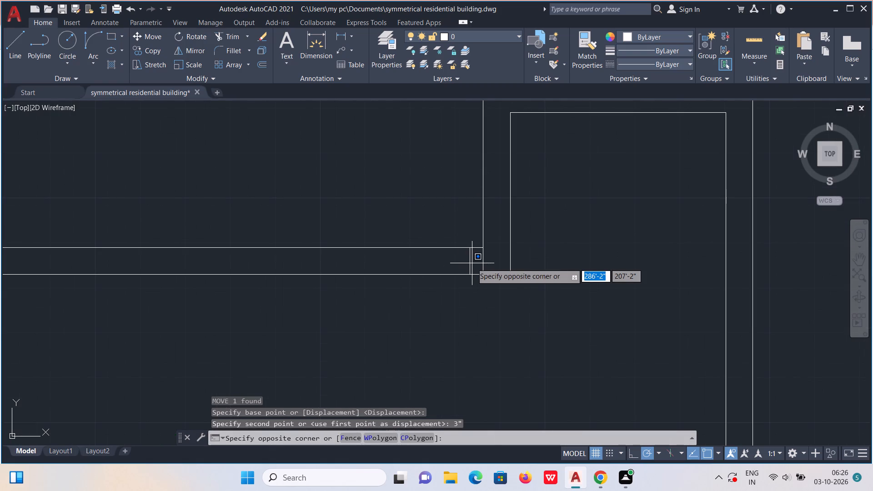
{"action": "left_click", "coordinate": [469, 262]}
{"action": "type", "text": "co"}
{"action": "key", "text": "Return"}
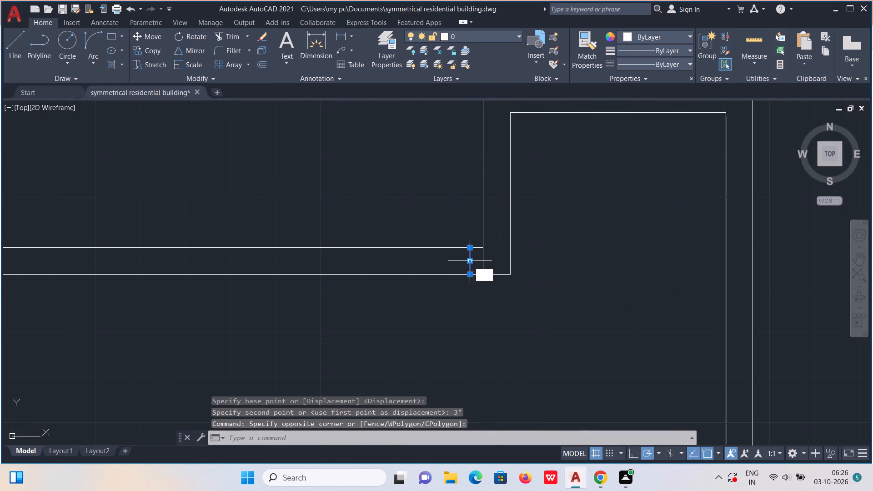
{"action": "left_click", "coordinate": [469, 262]}
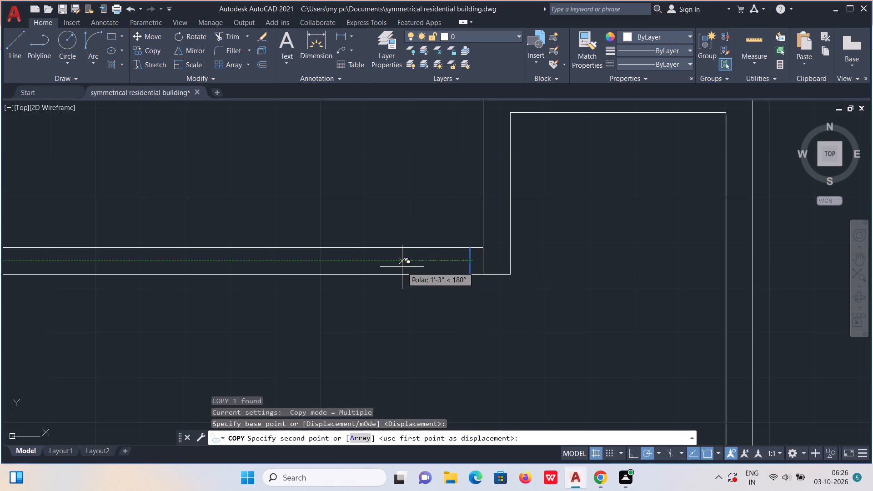
{"action": "type", "text": "3'"}
{"action": "key", "text": "Return"}
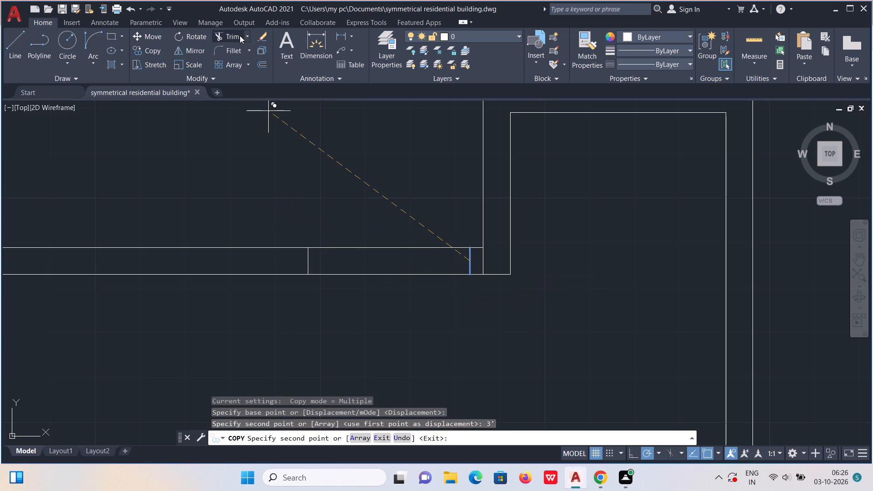
Trim the horizontal wall lines between the two jamb lines and the leftover line across the wall corner.
{"action": "left_click", "coordinate": [240, 35]}
{"action": "left_click_drag", "start_coordinate": [401, 241], "coordinate": [410, 294]}
{"action": "scroll", "coordinate": [469, 267], "scroll_direction": "up", "scroll_amount": 2}
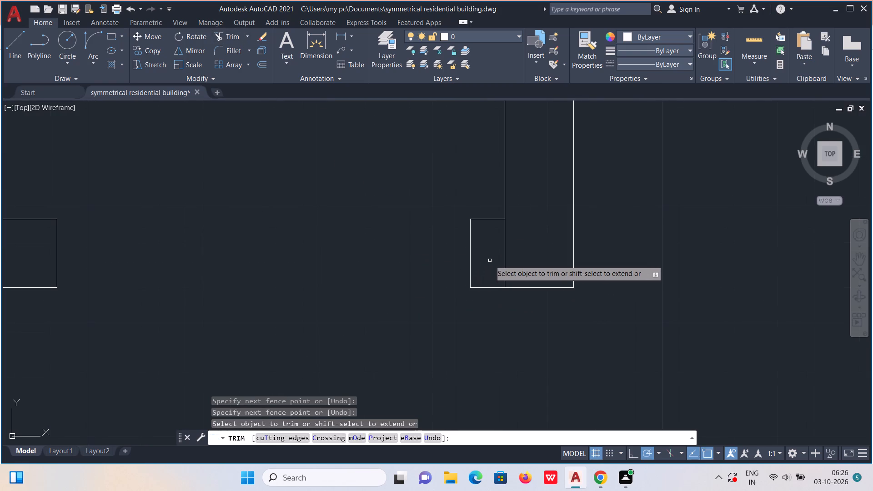
{"action": "left_click_drag", "start_coordinate": [490, 261], "coordinate": [511, 260]}
{"action": "key", "text": "Escape"}
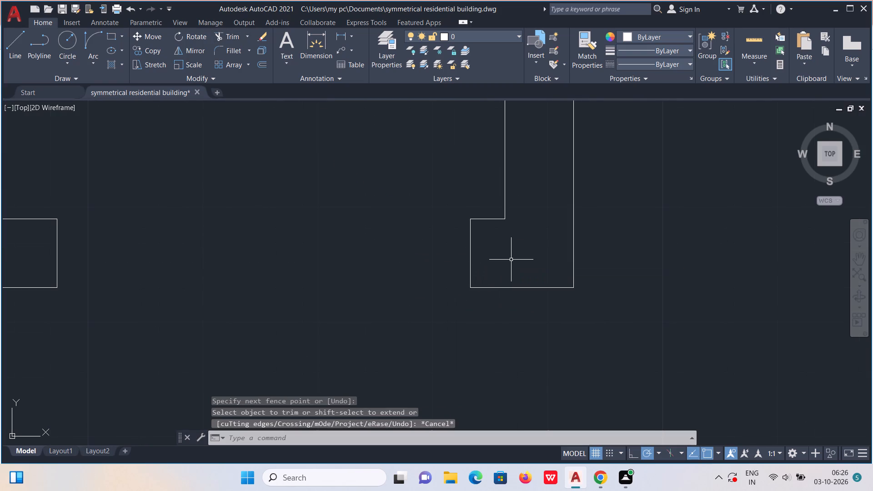
Draw a 3' door leaf upward from the upper corner of the right-hand jamb.
{"action": "key", "text": "l"}
{"action": "key", "text": "Return"}
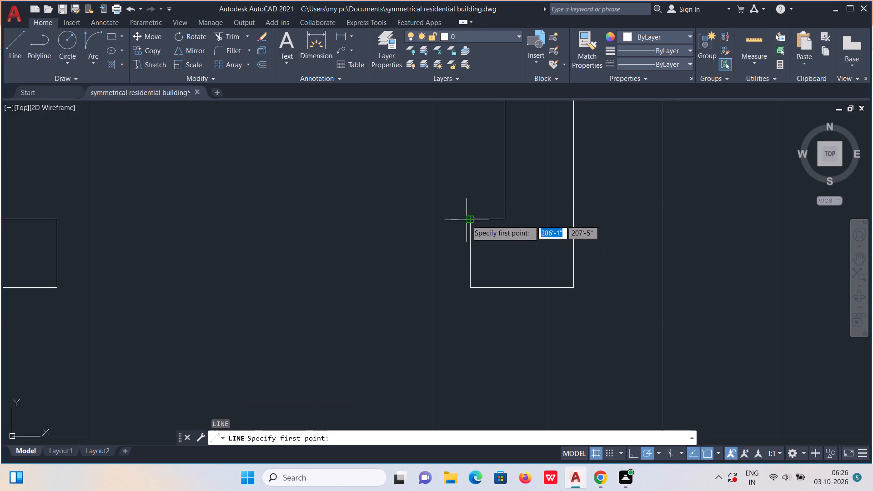
{"action": "left_click", "coordinate": [472, 220]}
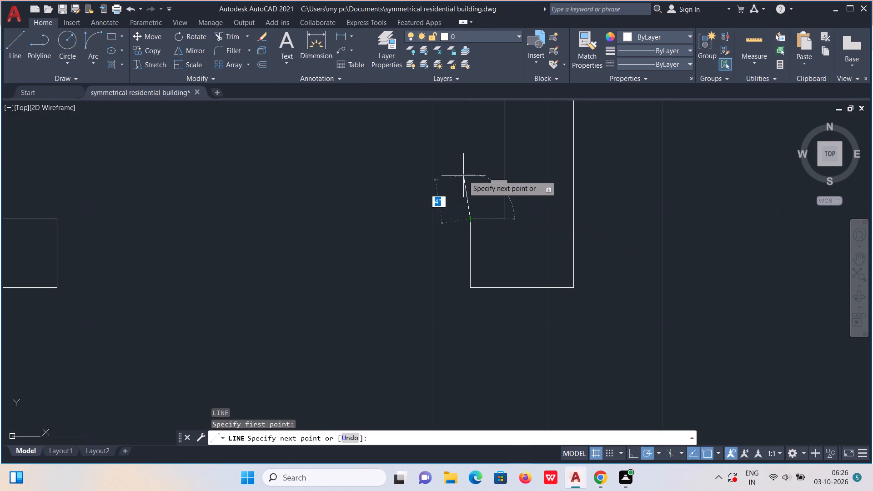
{"action": "type", "text": "3'"}
{"action": "key", "text": "Return"}
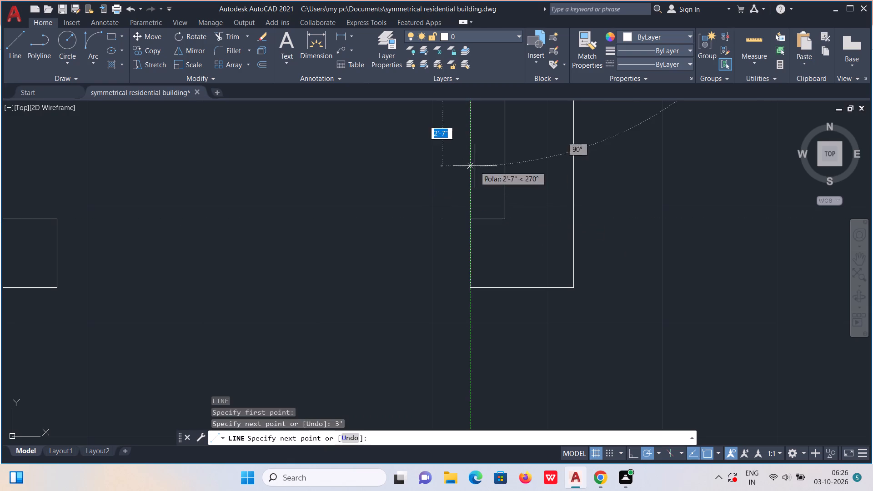
Draw the door's swing arc from the left jamb's upper corner to the top of the leaf, starting tangent upward.
{"action": "scroll", "coordinate": [475, 166], "scroll_direction": "down", "scroll_amount": 2}
{"action": "middle_click_drag", "start_coordinate": [467, 264], "coordinate": [471, 402]}
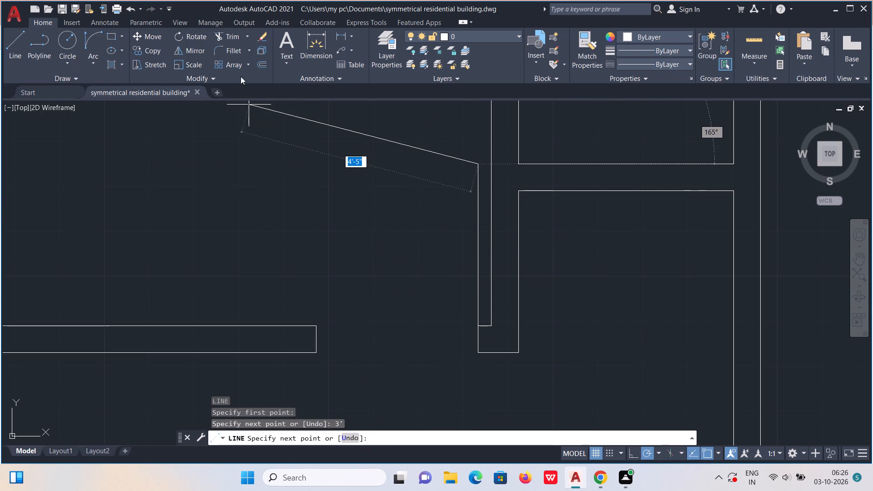
{"action": "left_click", "coordinate": [93, 42]}
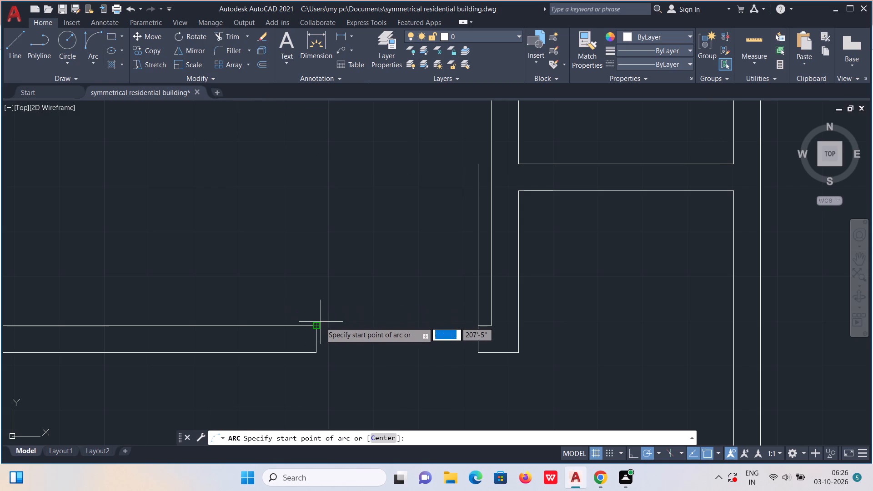
{"action": "left_click", "coordinate": [318, 327]}
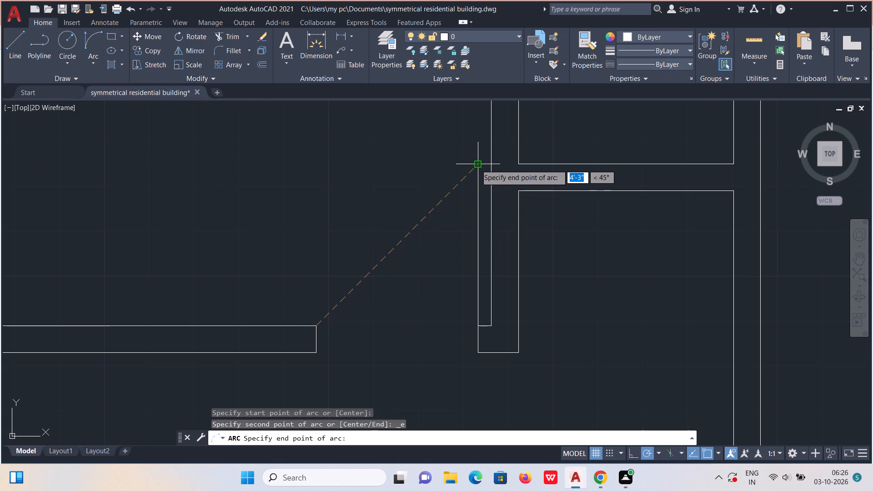
{"action": "left_click", "coordinate": [476, 165]}
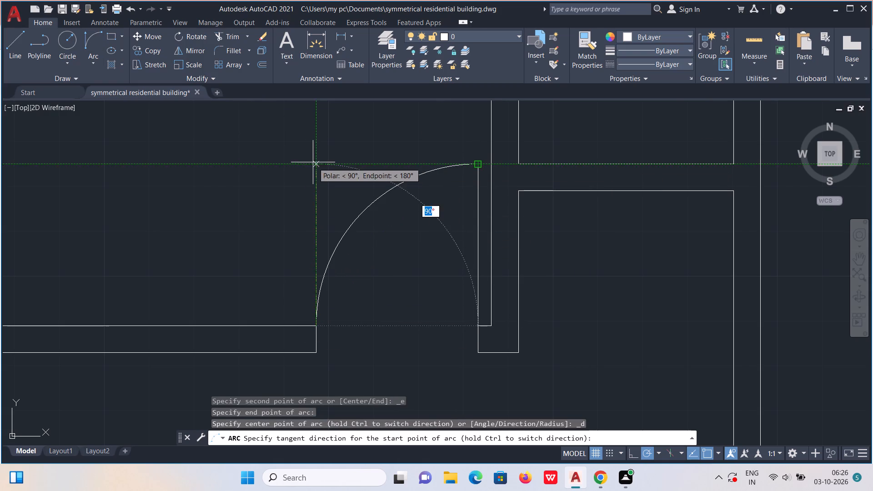
{"action": "left_click", "coordinate": [313, 162]}
Draw a jamb line across the left end of the short horizontal wall between the two small rooms beside the new door.
{"action": "scroll", "coordinate": [313, 162], "scroll_direction": "down", "scroll_amount": 1}
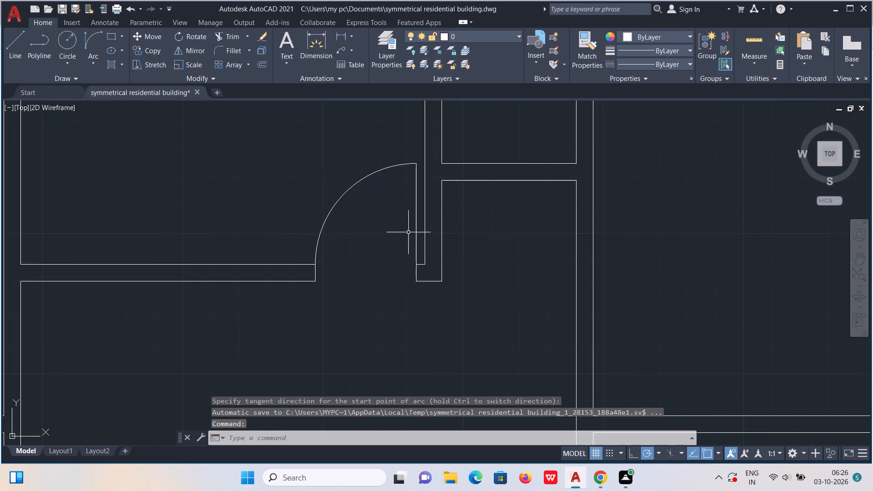
{"action": "middle_click_drag", "start_coordinate": [470, 258], "coordinate": [447, 381]}
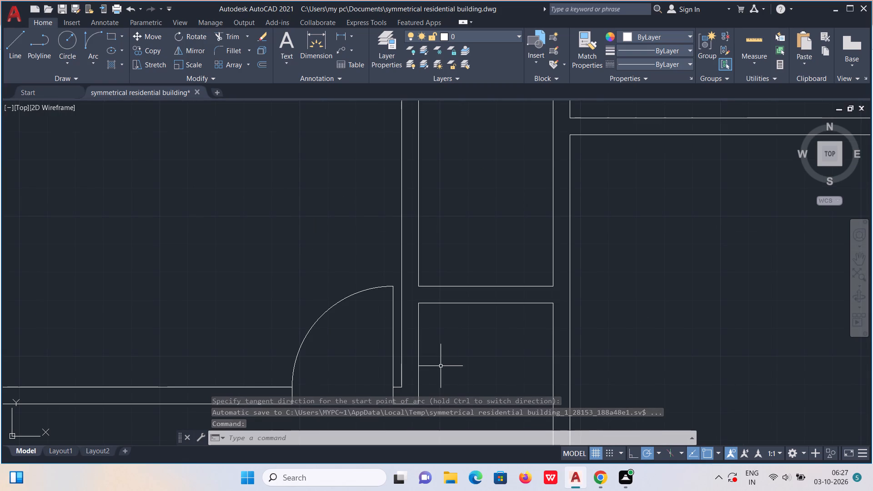
{"action": "key", "text": "l"}
{"action": "key", "text": "Return"}
{"action": "scroll", "coordinate": [422, 296], "scroll_direction": "up", "scroll_amount": 2}
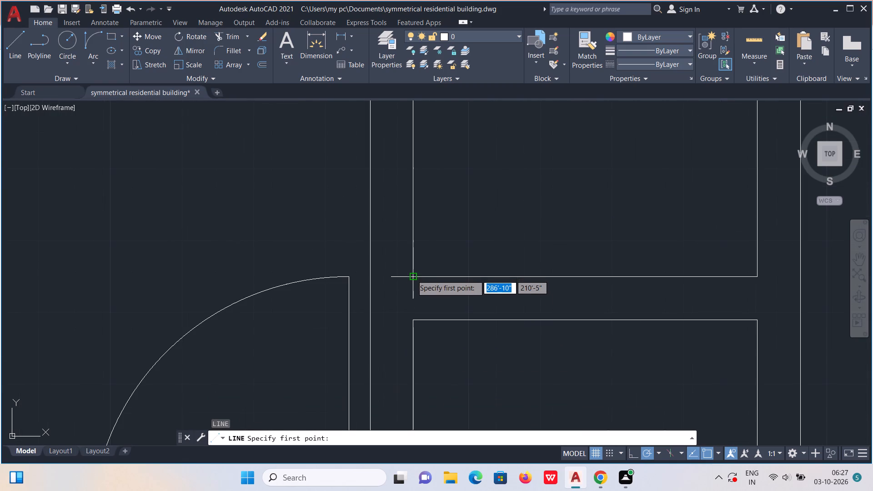
{"action": "left_click", "coordinate": [412, 276]}
{"action": "left_click", "coordinate": [415, 321]}
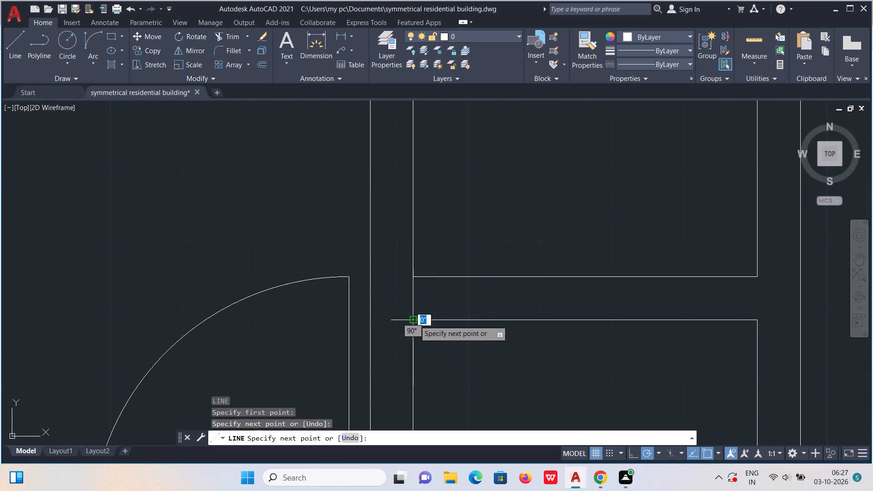
{"action": "key", "text": "Escape"}
Move this jamb line 3" to the right, away from the wall junction.
{"action": "left_click", "coordinate": [414, 301]}
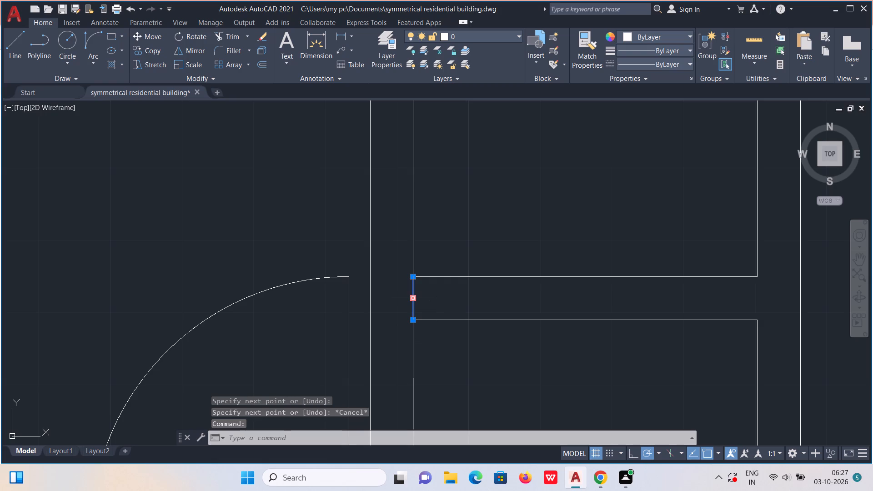
{"action": "key", "text": "m"}
{"action": "key", "text": "Return"}
{"action": "left_click", "coordinate": [414, 301]}
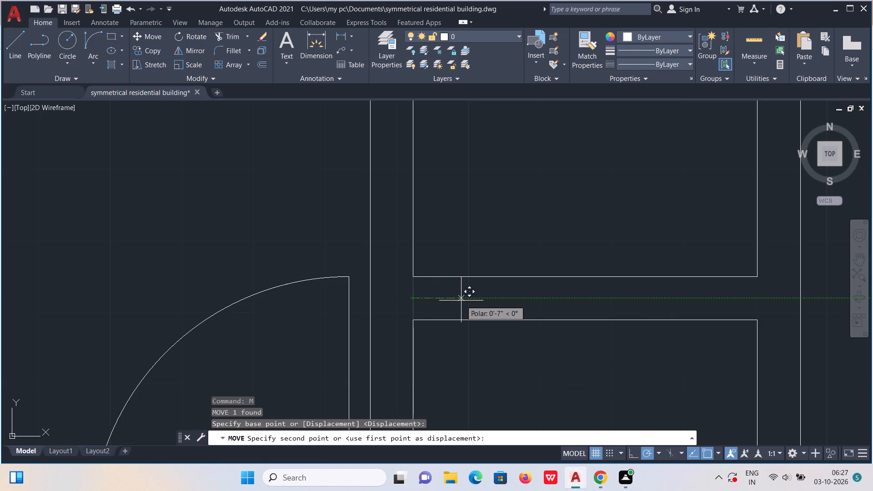
{"action": "type", "text": "3\""}
{"action": "key", "text": "Return"}
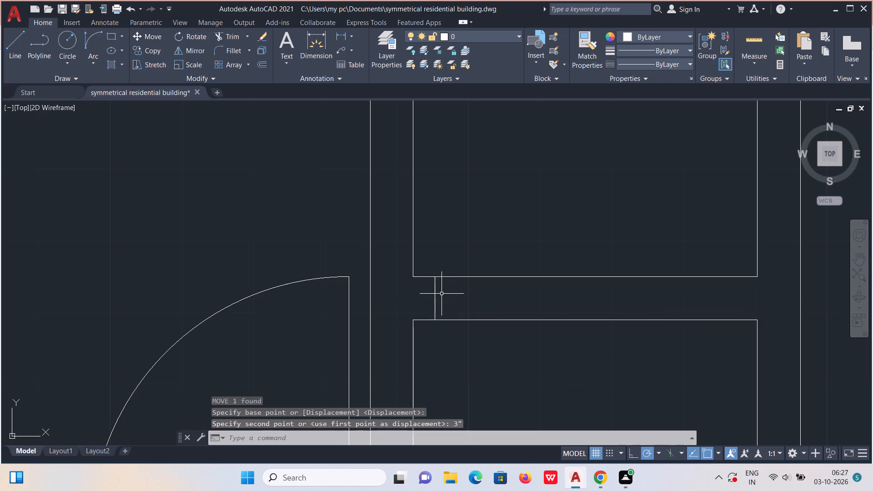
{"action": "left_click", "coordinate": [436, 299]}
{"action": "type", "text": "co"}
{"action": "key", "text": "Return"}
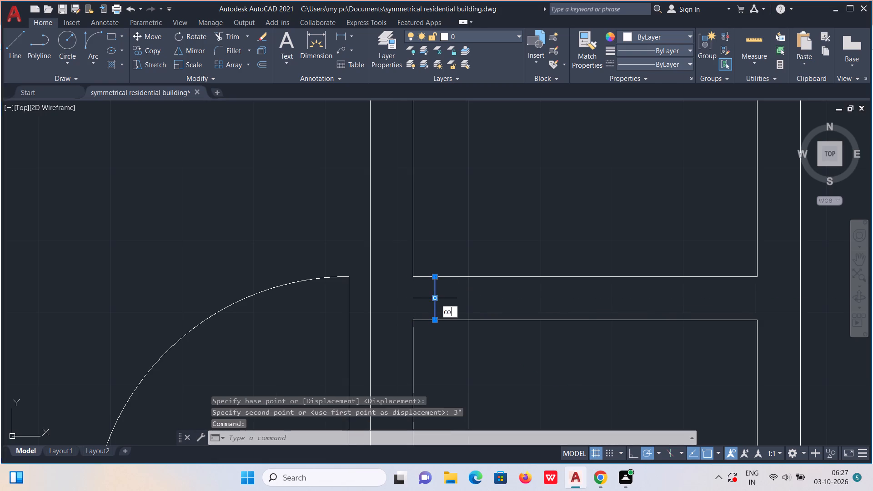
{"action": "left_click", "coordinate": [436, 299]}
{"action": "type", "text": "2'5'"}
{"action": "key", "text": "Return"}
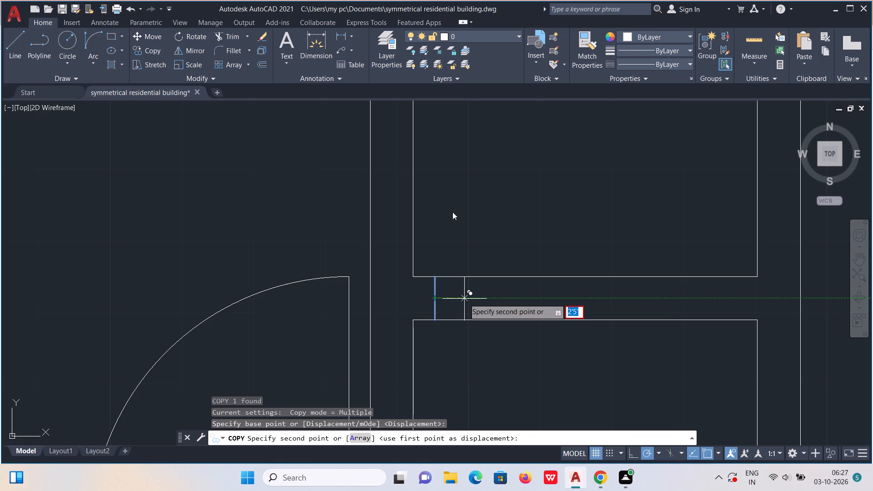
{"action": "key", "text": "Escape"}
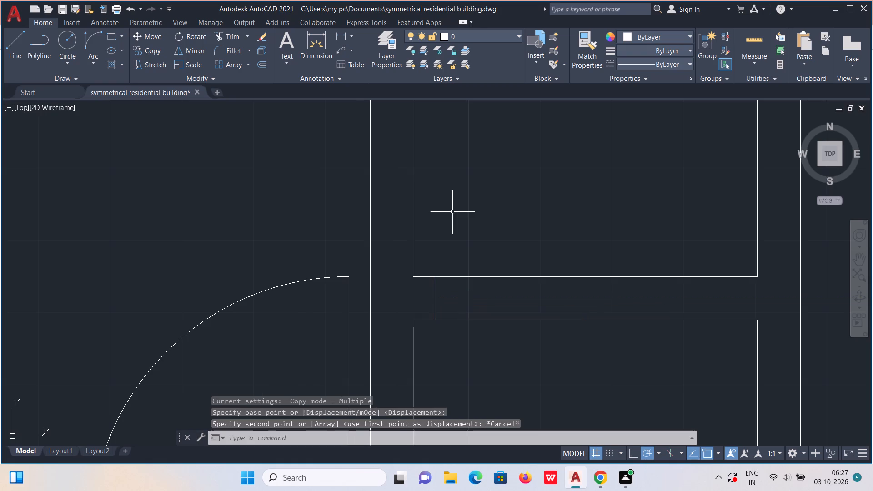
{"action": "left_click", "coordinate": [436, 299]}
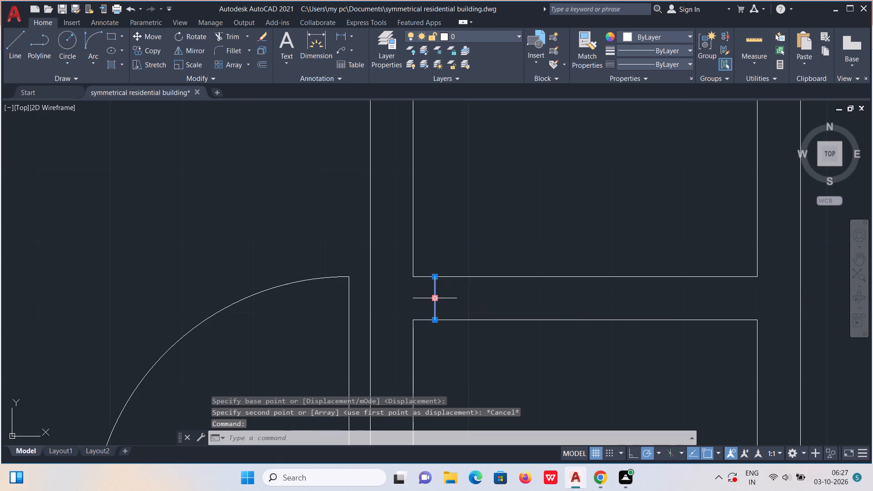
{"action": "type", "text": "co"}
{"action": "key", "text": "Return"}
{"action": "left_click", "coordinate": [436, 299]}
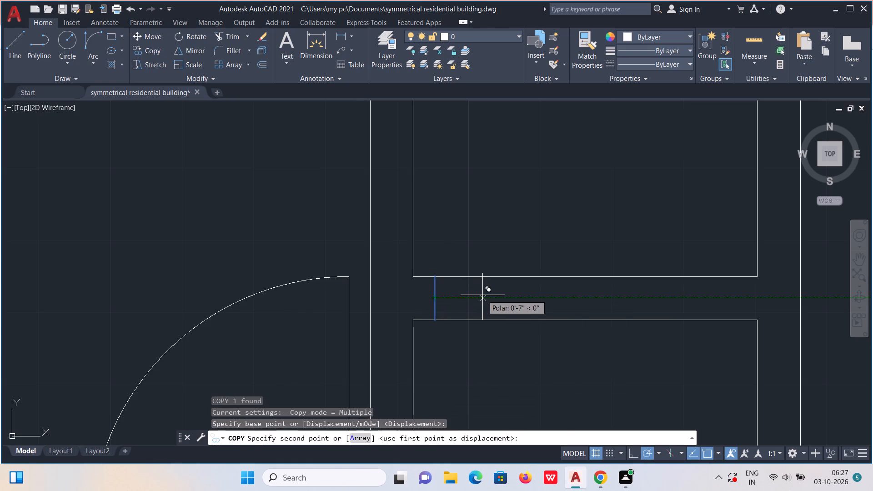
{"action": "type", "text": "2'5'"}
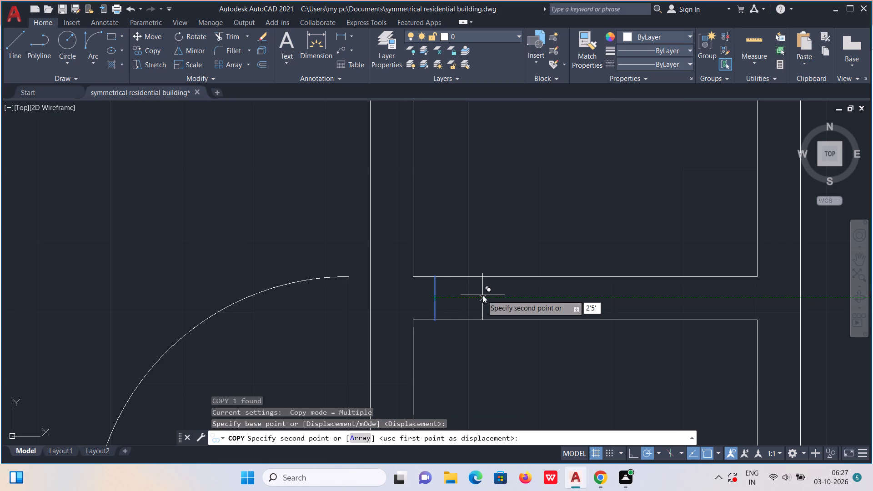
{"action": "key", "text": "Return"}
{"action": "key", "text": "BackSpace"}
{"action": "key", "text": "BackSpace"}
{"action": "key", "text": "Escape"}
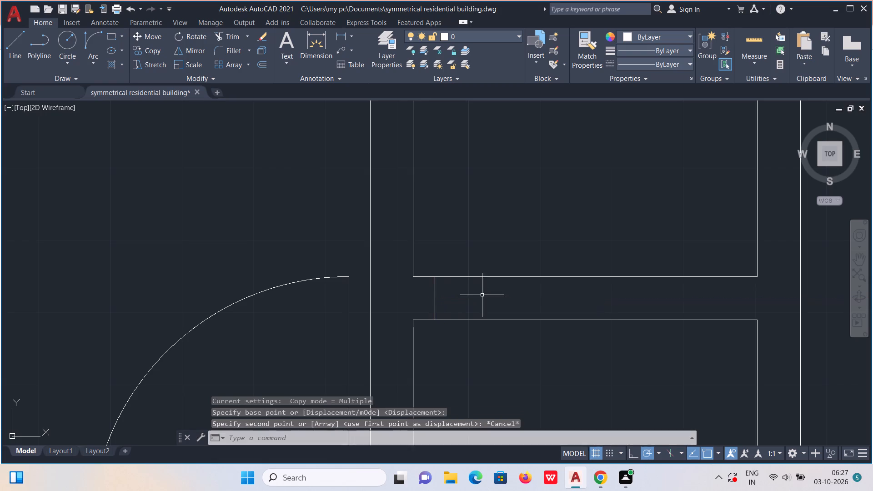
Copy the new jamb line 2'5" to the right along the short wall between the two small rooms.
{"action": "left_click", "coordinate": [436, 301]}
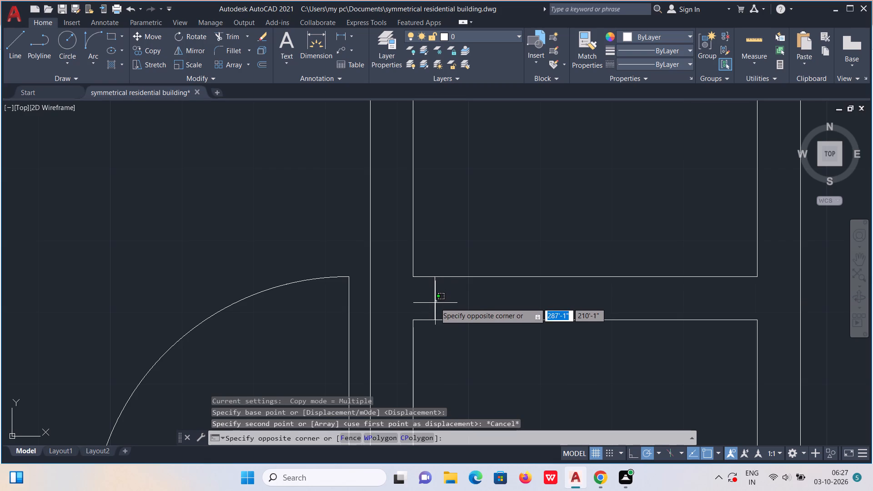
{"action": "left_click", "coordinate": [434, 304]}
{"action": "type", "text": "co"}
{"action": "key", "text": "Return"}
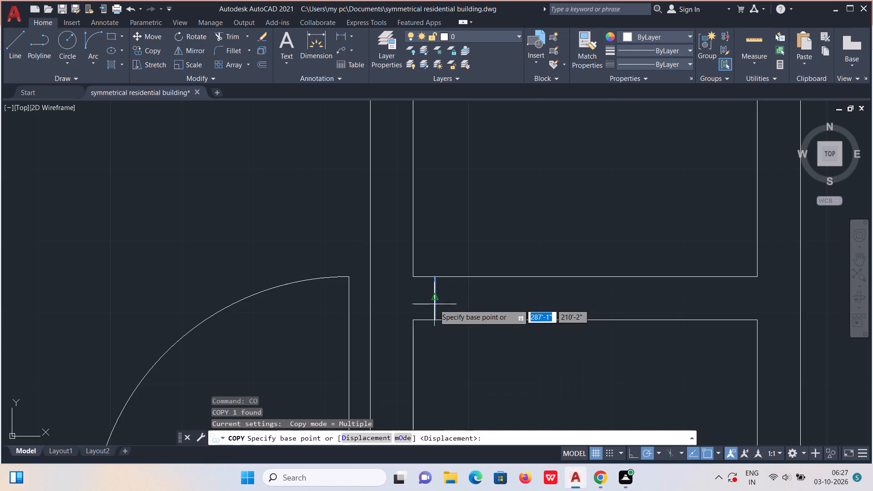
{"action": "left_click", "coordinate": [434, 304]}
{"action": "type", "text": "2'"}
{"action": "type", "text": "5\""}
{"action": "key", "text": "Return"}
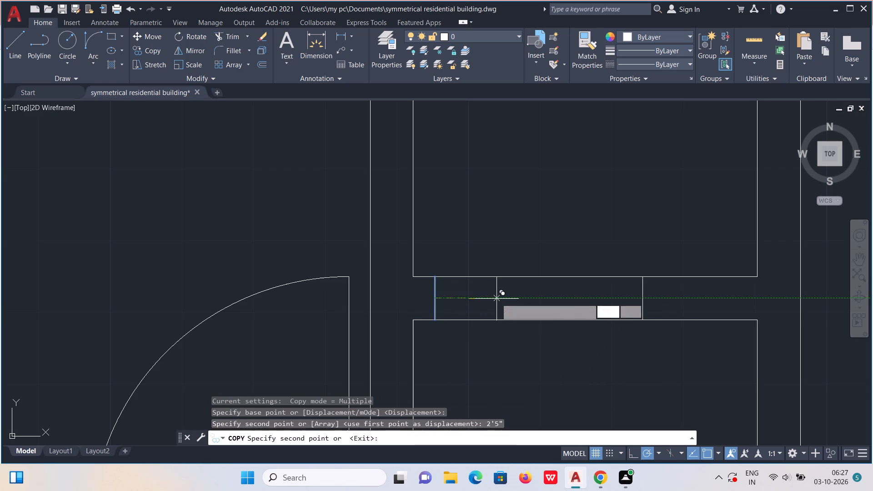
Trim both wall lines between the two jambs to open the doorway.
{"action": "left_click", "coordinate": [237, 37]}
{"action": "left_click_drag", "start_coordinate": [502, 240], "coordinate": [517, 375]}
{"action": "key", "text": "Escape"}
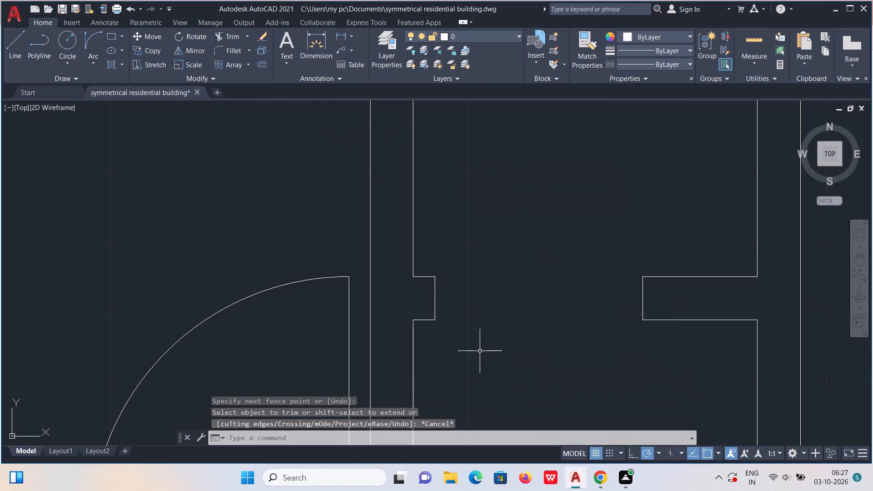
Draw a 2'5" door leaf upward from the upper corner of the left-hand jamb.
{"action": "key", "text": "l"}
{"action": "key", "text": "Return"}
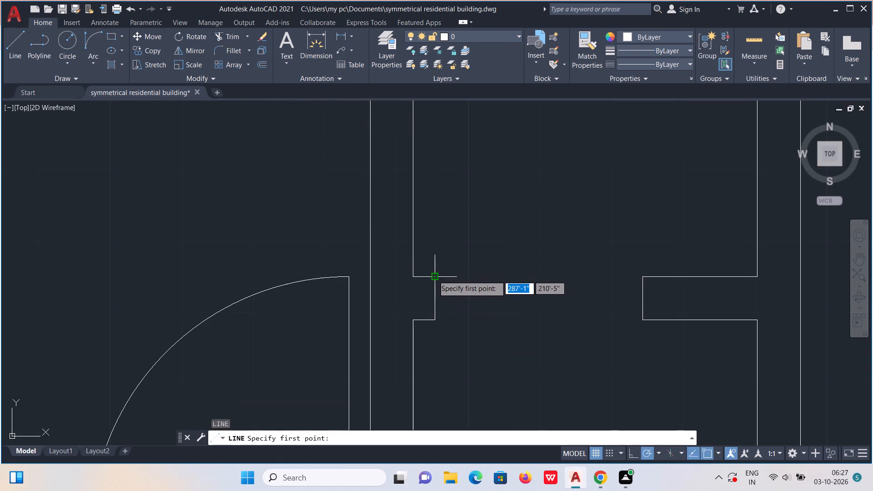
{"action": "left_click", "coordinate": [433, 276]}
{"action": "type", "text": "2'5\""}
{"action": "key", "text": "Return"}
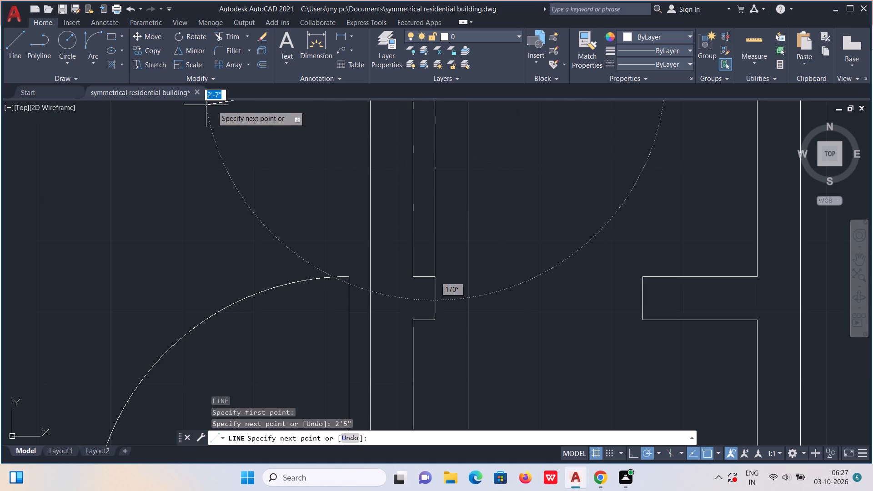
Draw the door's swing arc from the top of the leaf to the right jamb's upper corner, starting tangent to the right.
{"action": "left_click", "coordinate": [90, 40]}
{"action": "scroll", "coordinate": [280, 193], "scroll_direction": "down", "scroll_amount": 1}
{"action": "middle_click_drag", "start_coordinate": [407, 225], "coordinate": [410, 283]}
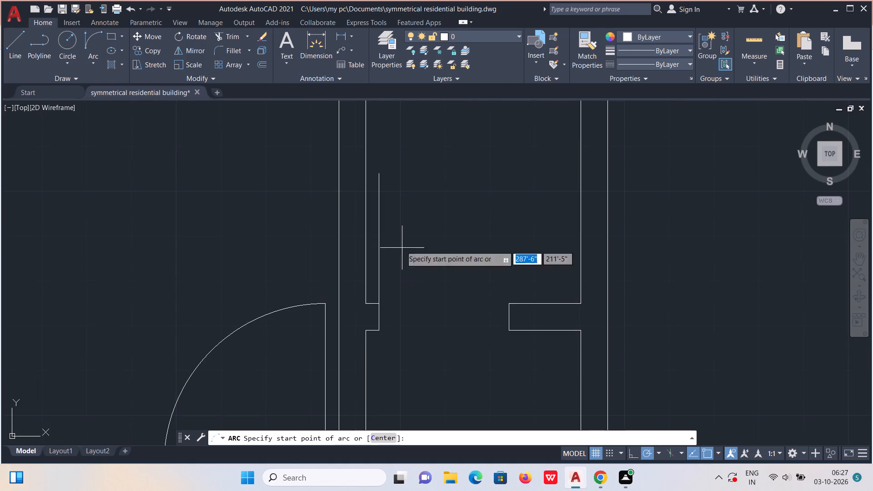
{"action": "left_click", "coordinate": [380, 171]}
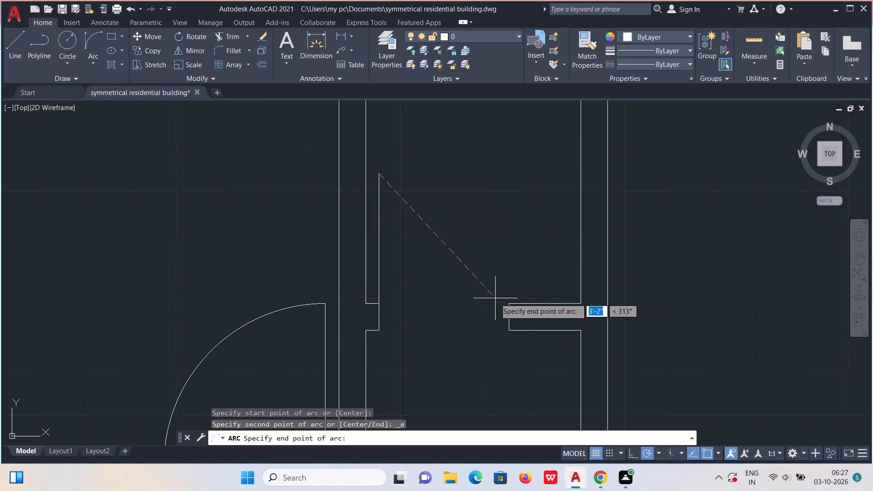
{"action": "left_click", "coordinate": [511, 305]}
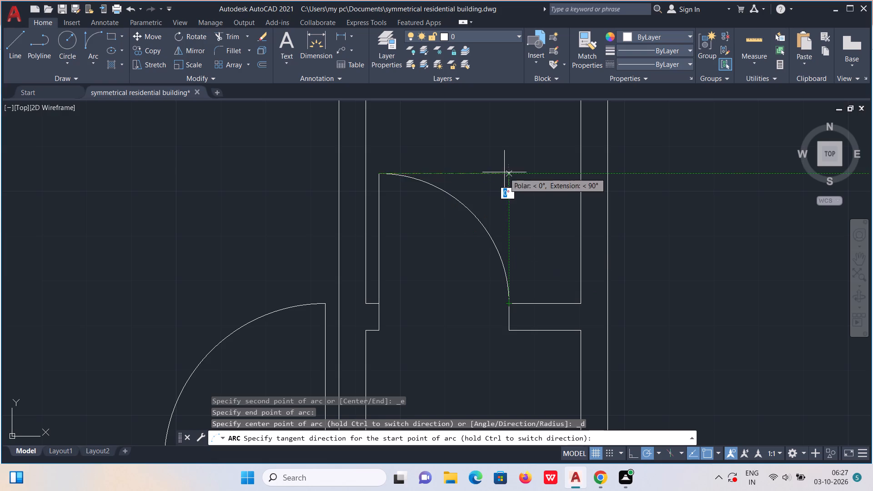
{"action": "left_click", "coordinate": [504, 171]}
Draw a jamb line across the left end of the horizontal wall below the narrow room in the plan's upper-right corner.
{"action": "scroll", "coordinate": [504, 171], "scroll_direction": "down", "scroll_amount": 3}
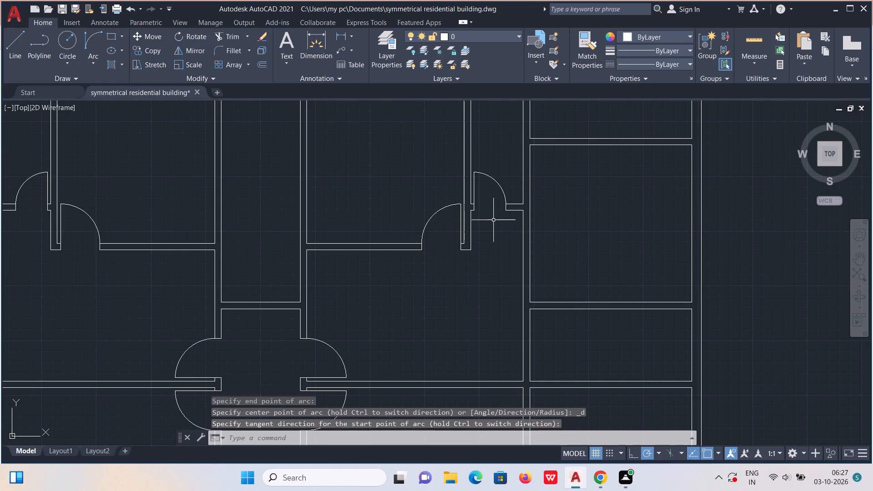
{"action": "middle_click_drag", "start_coordinate": [499, 162], "coordinate": [461, 282]}
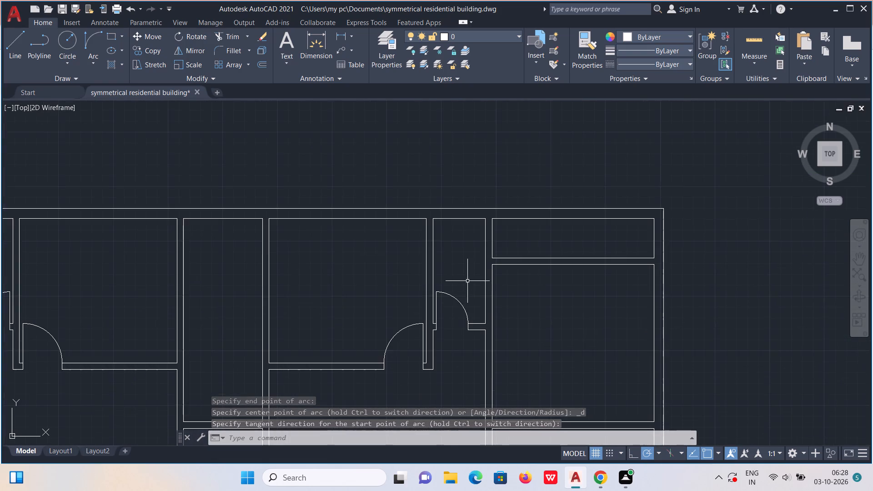
{"action": "scroll", "coordinate": [568, 279], "scroll_direction": "up", "scroll_amount": 1}
{"action": "key", "text": "l"}
{"action": "key", "text": "Return"}
{"action": "scroll", "coordinate": [486, 265], "scroll_direction": "up", "scroll_amount": 1}
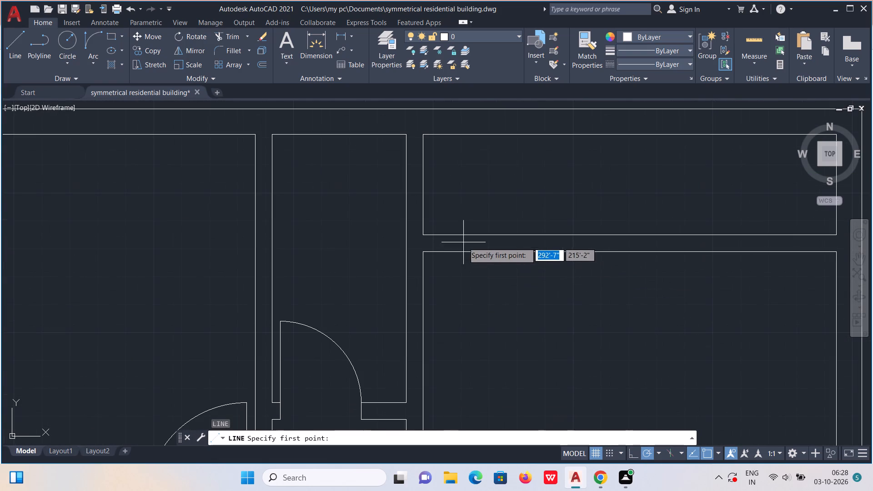
{"action": "left_click", "coordinate": [420, 233]}
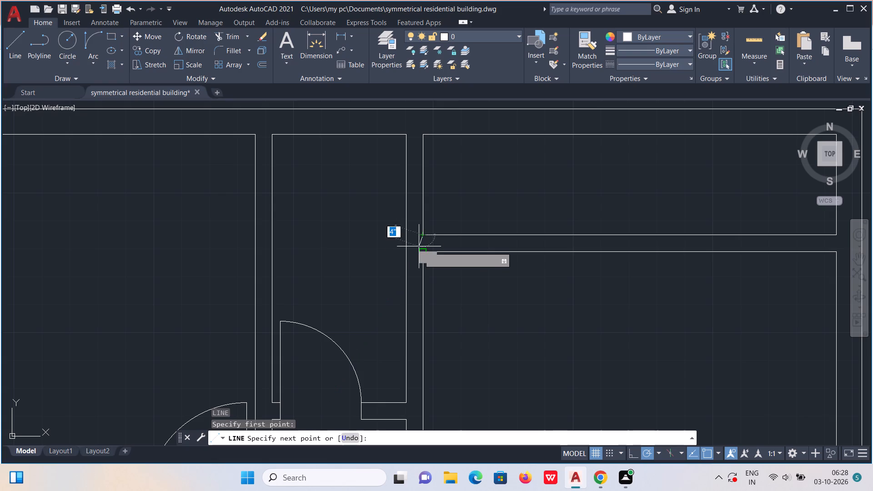
{"action": "left_click", "coordinate": [422, 250]}
{"action": "key", "text": "Escape"}
Move this jamb line 3" to the right, away from the wall junction.
{"action": "scroll", "coordinate": [427, 247], "scroll_direction": "down", "scroll_amount": 1}
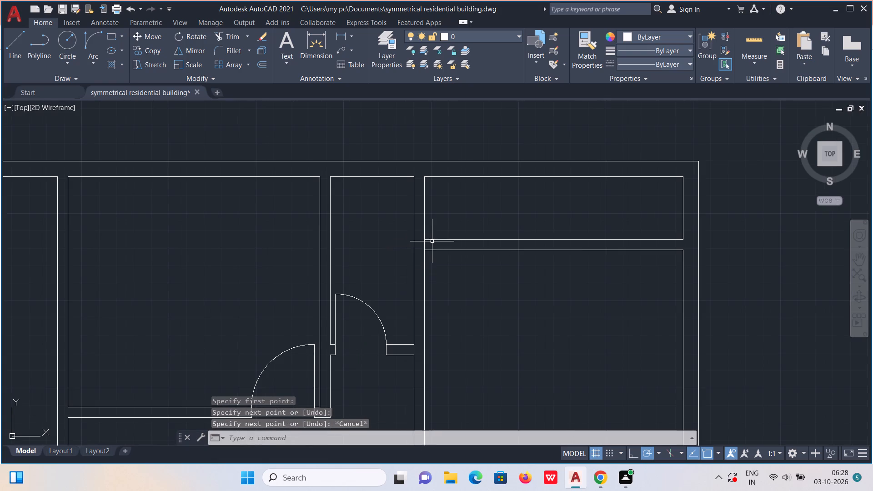
{"action": "scroll", "coordinate": [433, 240], "scroll_direction": "up", "scroll_amount": 2}
{"action": "left_click", "coordinate": [410, 256]}
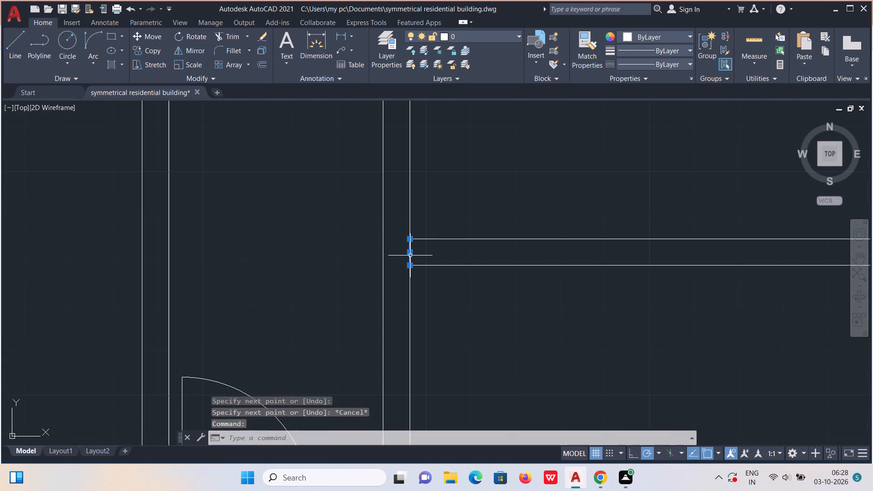
{"action": "key", "text": "comma"}
{"action": "key", "text": "BackSpace"}
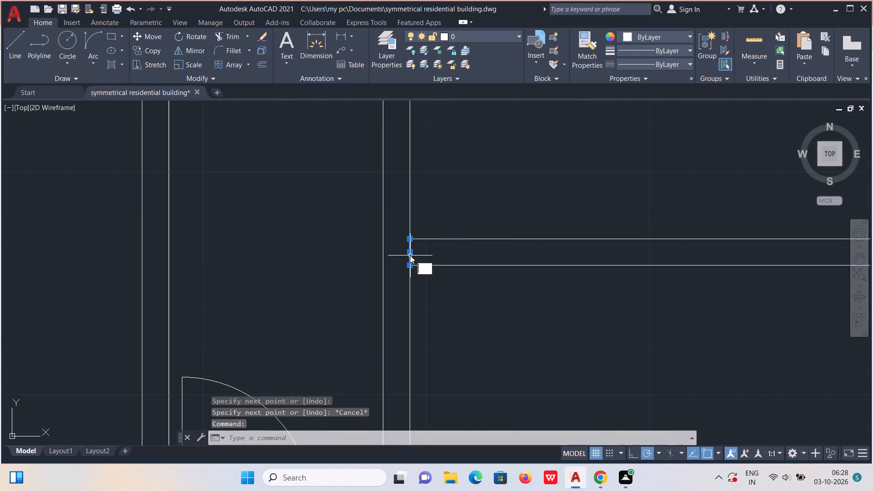
{"action": "key", "text": "m"}
{"action": "key", "text": "Return"}
{"action": "left_click", "coordinate": [410, 256]}
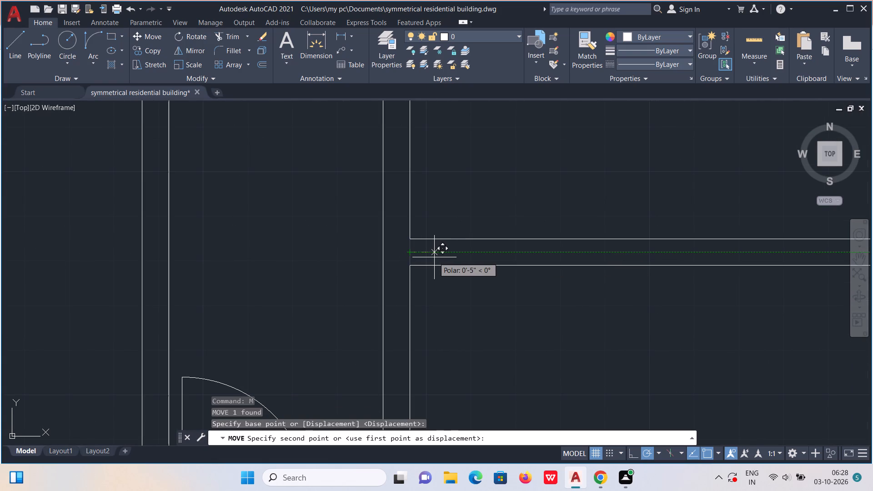
{"action": "type", "text": "3\""}
{"action": "key", "text": "Return"}
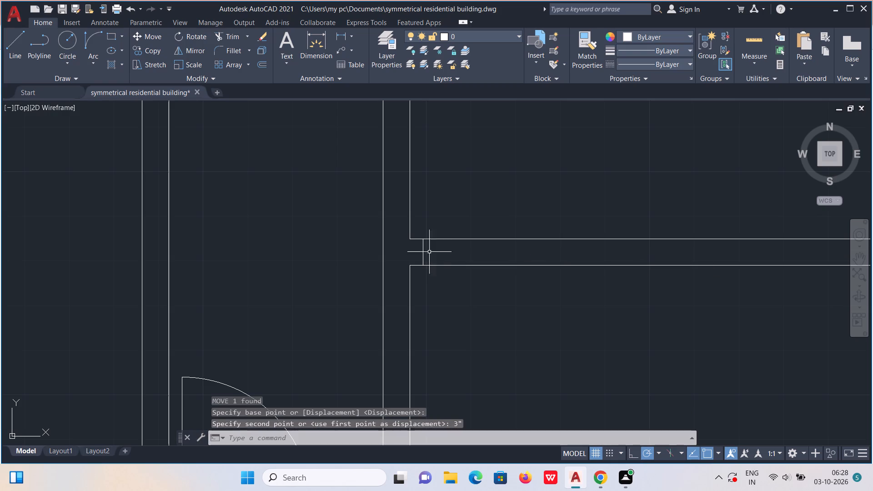
Copy the moved jamb line 2'5" to the right along the same wall.
{"action": "left_click", "coordinate": [422, 253]}
{"action": "type", "text": "co"}
{"action": "key", "text": "Return"}
{"action": "left_click", "coordinate": [422, 253]}
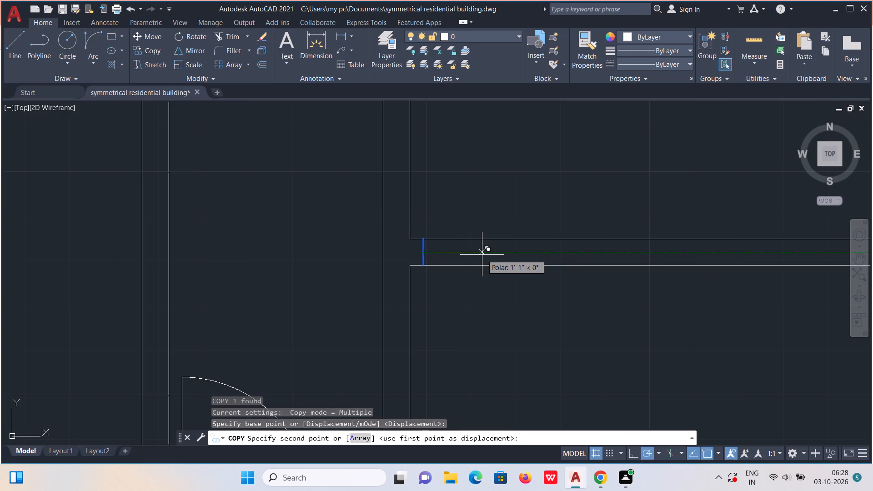
{"action": "type", "text": "2'"}
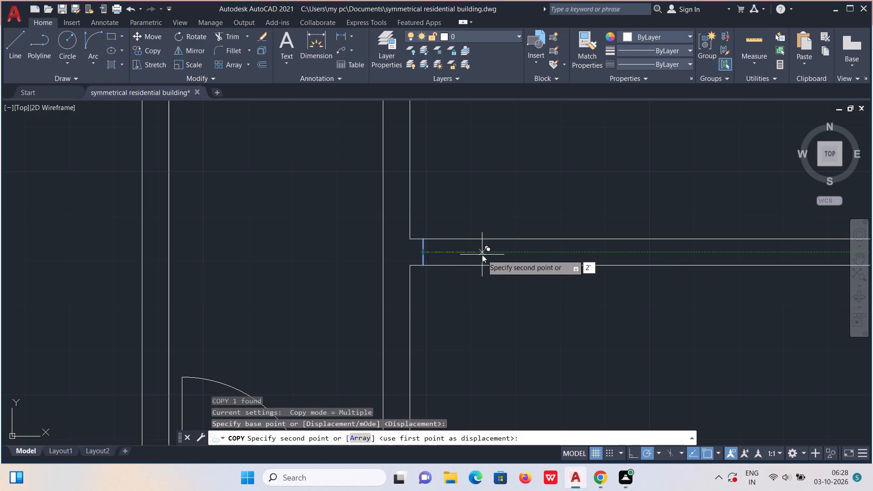
{"action": "type", "text": "5\""}
{"action": "key", "text": "Return"}
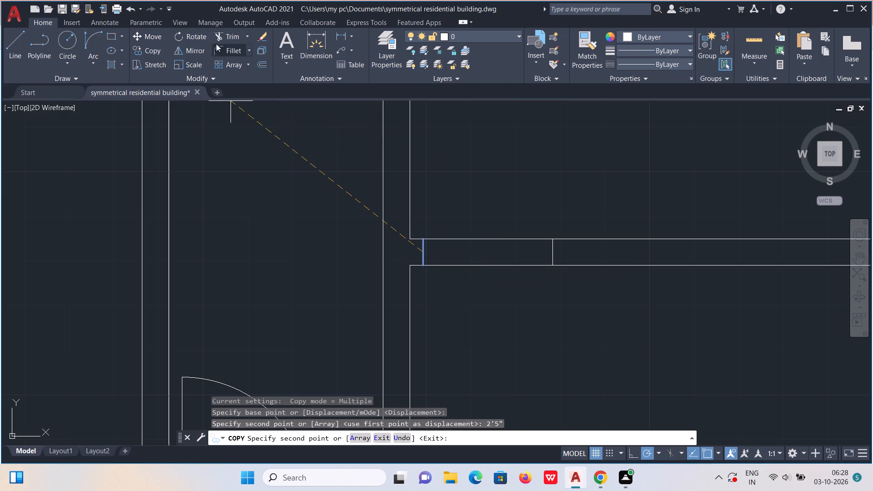
Trim both wall lines between these two jambs to open the doorway into the narrow corner room.
{"action": "left_click", "coordinate": [226, 36]}
{"action": "left_click_drag", "start_coordinate": [469, 210], "coordinate": [476, 300]}
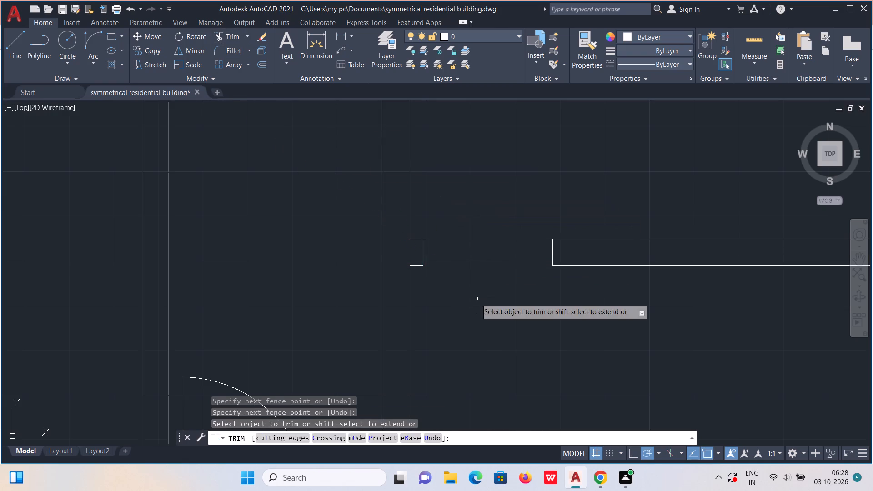
{"action": "key", "text": "Escape"}
Draw a 2'5" door leaf upward from the left jamb's upper corner in the narrow corner room.
{"action": "key", "text": "l"}
{"action": "key", "text": "Return"}
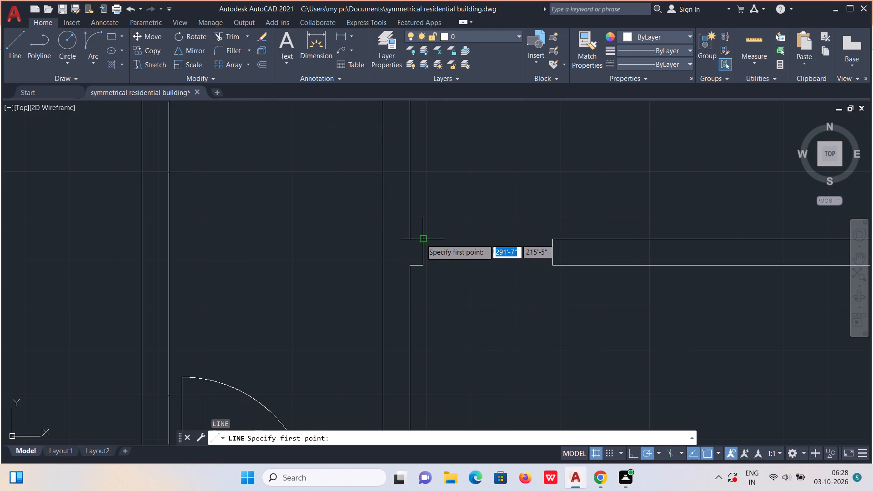
{"action": "left_click", "coordinate": [421, 239]}
{"action": "type", "text": "2'5\""}
{"action": "key", "text": "Return"}
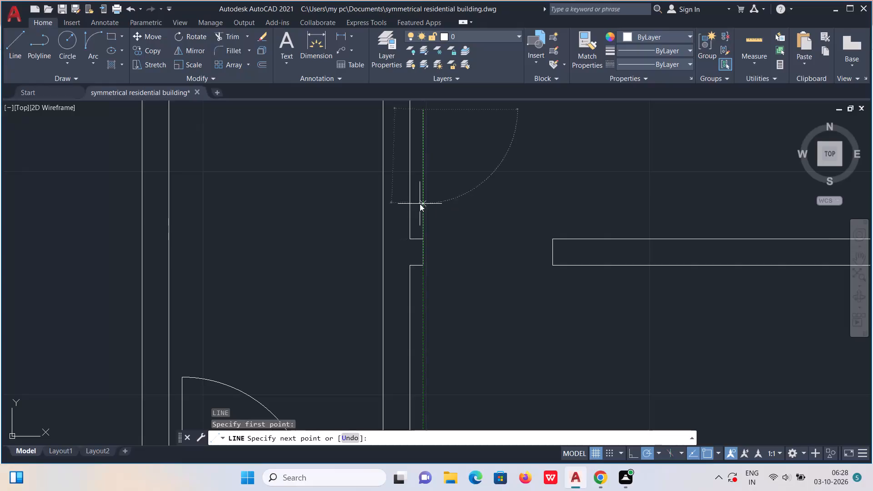
Draw the corner room door's swing arc from the leaf's top to the right jamb's upper corner, starting tangent to the right.
{"action": "scroll", "coordinate": [429, 218], "scroll_direction": "down", "scroll_amount": 2}
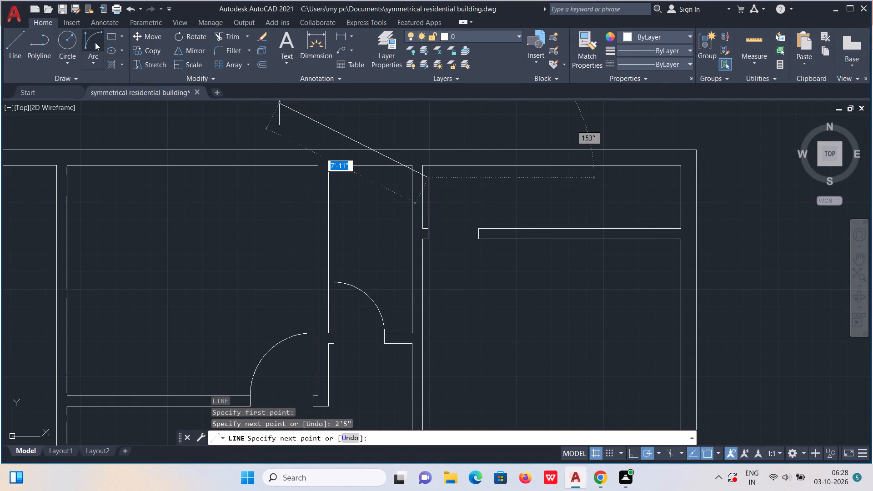
{"action": "left_click", "coordinate": [95, 42]}
{"action": "scroll", "coordinate": [401, 176], "scroll_direction": "up", "scroll_amount": 1}
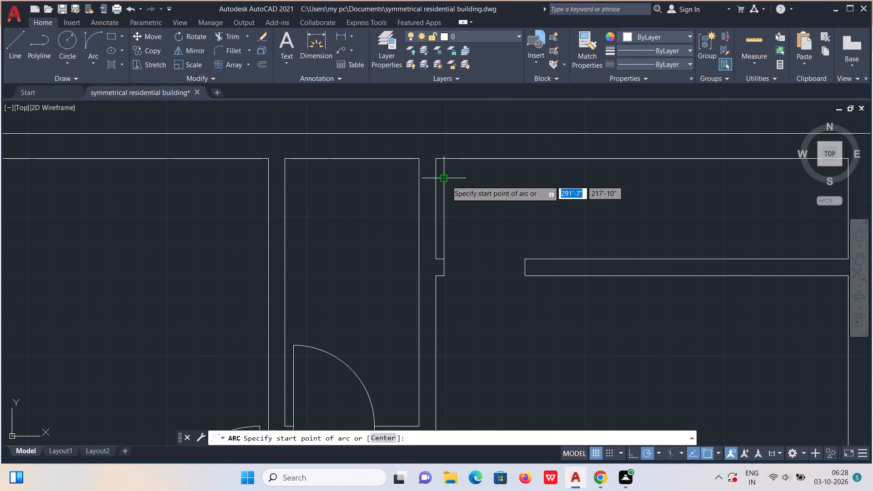
{"action": "left_click", "coordinate": [447, 180]}
{"action": "left_click", "coordinate": [527, 258]}
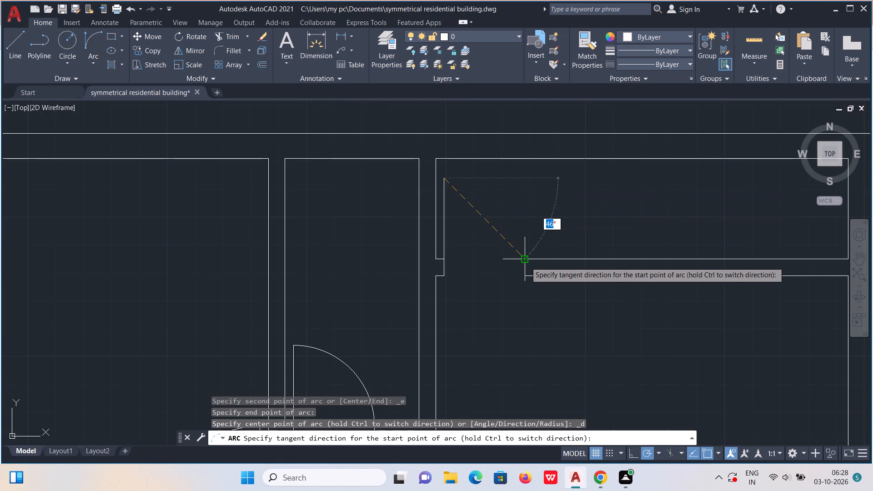
{"action": "left_click", "coordinate": [527, 175]}
Draw a jamb line across the vertical wall, level with the upper face of the large upper-right room's bottom wall.
{"action": "scroll", "coordinate": [527, 185], "scroll_direction": "down", "scroll_amount": 2}
{"action": "middle_click_drag", "start_coordinate": [500, 309], "coordinate": [500, 307]}
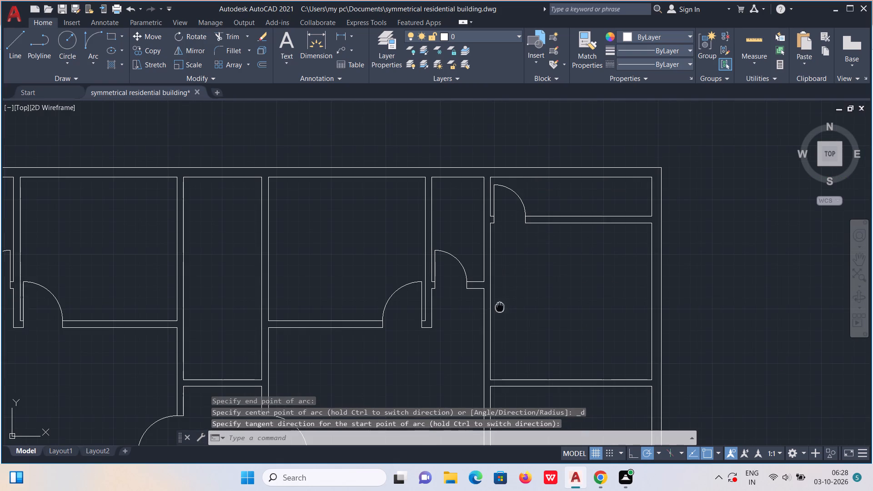
{"action": "middle_click_drag", "start_coordinate": [500, 307], "coordinate": [482, 218]}
{"action": "scroll", "coordinate": [478, 279], "scroll_direction": "up", "scroll_amount": 1}
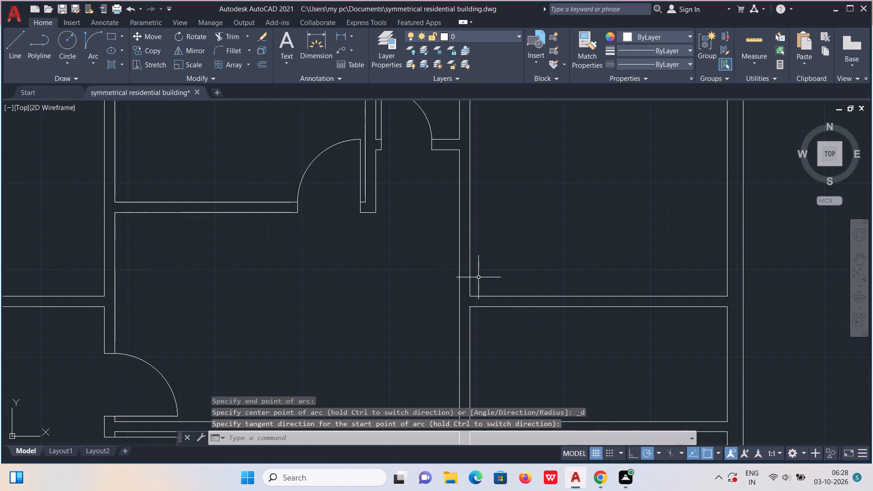
{"action": "key", "text": "l"}
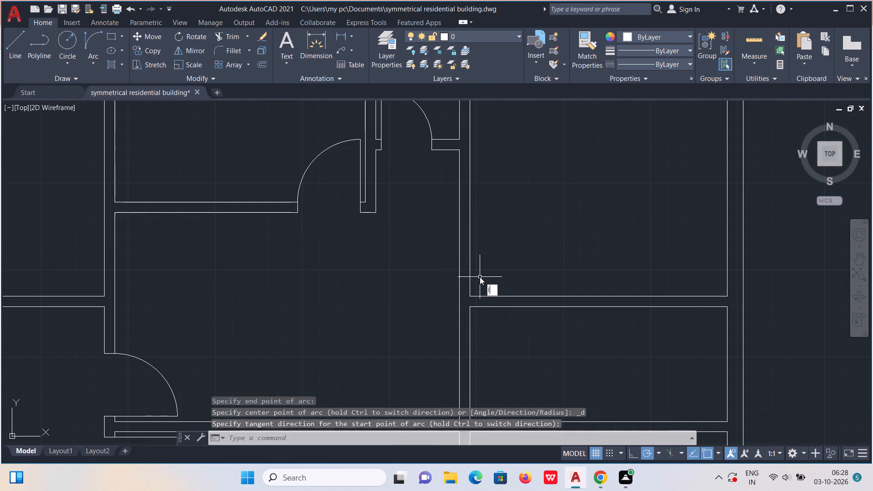
{"action": "key", "text": "Return"}
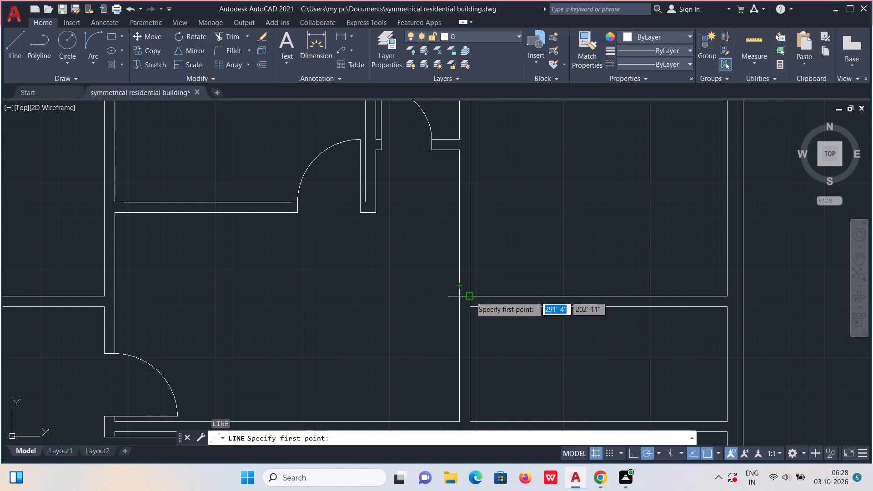
{"action": "left_click", "coordinate": [471, 296]}
{"action": "left_click", "coordinate": [462, 296]}
{"action": "key", "text": "Escape"}
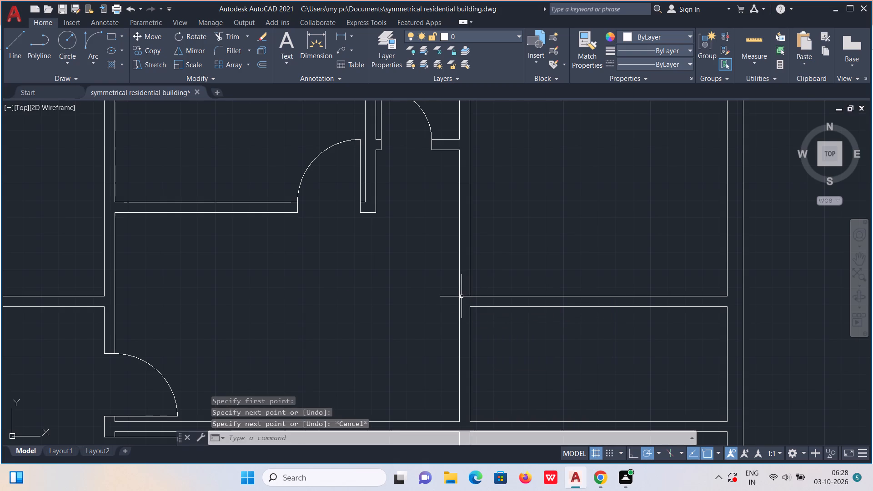
Move the new jamb line 3" up along the vertical wall.
{"action": "left_click", "coordinate": [465, 296]}
{"action": "key", "text": "m"}
{"action": "key", "text": "Return"}
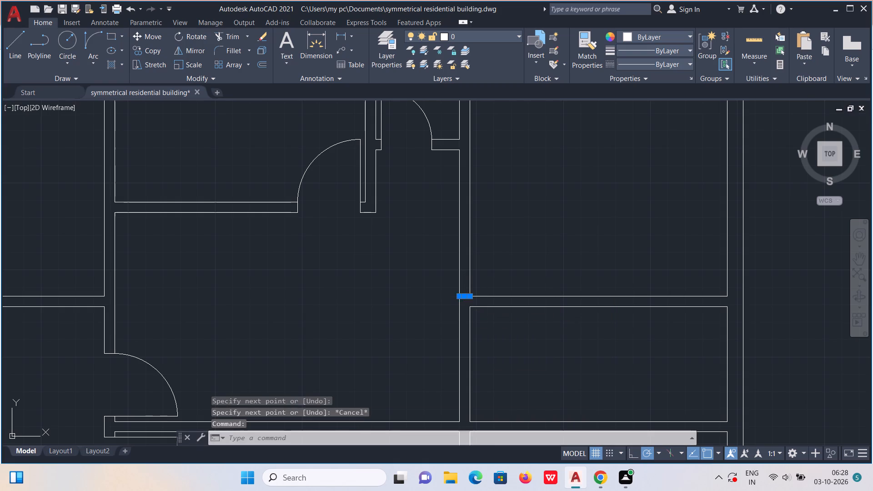
{"action": "left_click", "coordinate": [465, 296]}
{"action": "type", "text": "3\""}
{"action": "key", "text": "Return"}
Copy the moved jamb line 3' upward along the same wall.
{"action": "scroll", "coordinate": [466, 282], "scroll_direction": "up", "scroll_amount": 2}
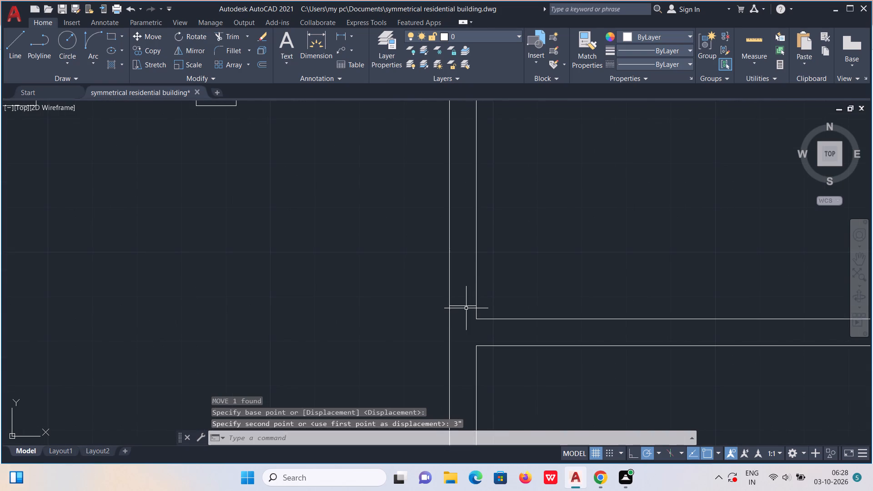
{"action": "left_click", "coordinate": [463, 307]}
{"action": "type", "text": "co"}
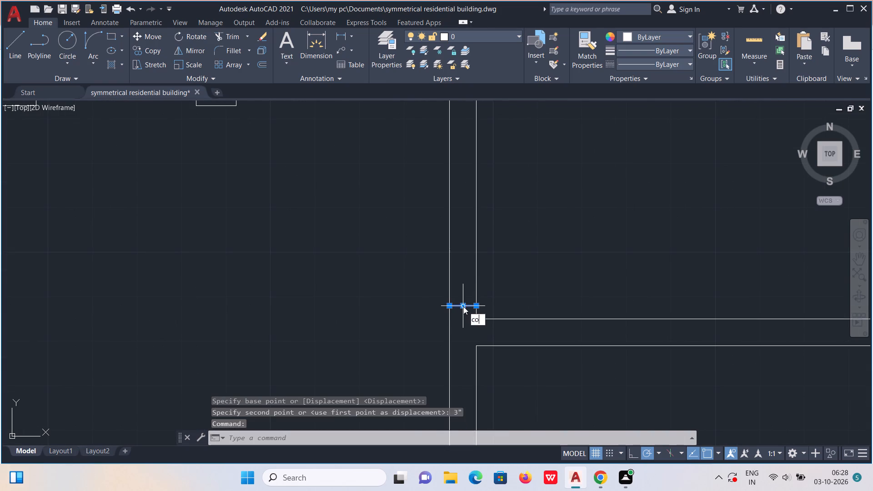
{"action": "key", "text": "Return"}
{"action": "left_click", "coordinate": [463, 306]}
{"action": "type", "text": "3'"}
{"action": "key", "text": "Return"}
Trim both wall lines between the two jambs to open the doorway into the large upper-right room.
{"action": "left_click", "coordinate": [228, 37]}
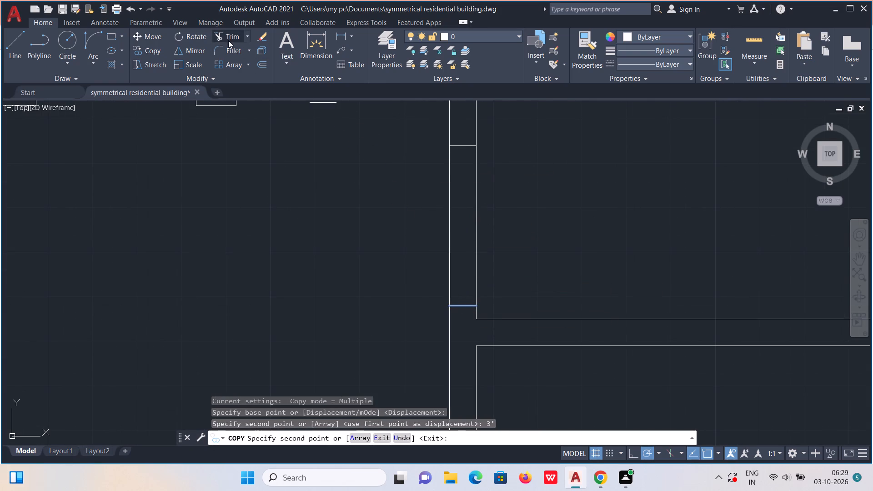
{"action": "left_click_drag", "start_coordinate": [373, 213], "coordinate": [525, 222]}
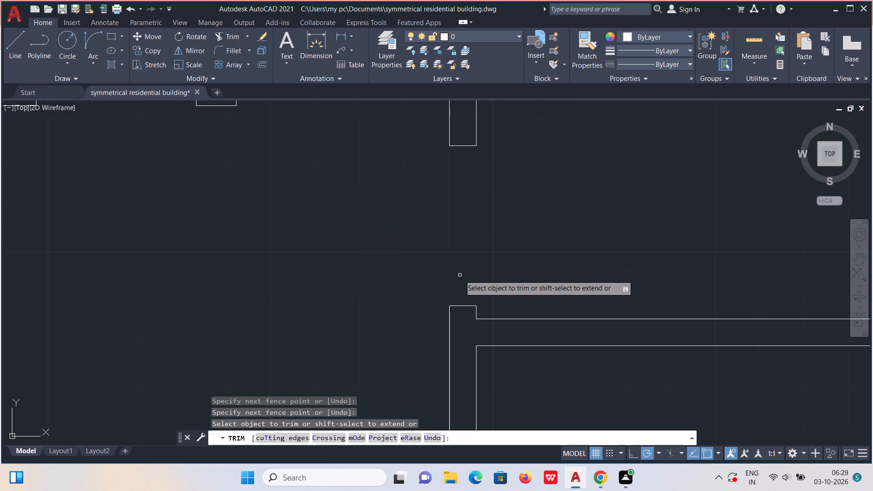
{"action": "key", "text": "Escape"}
Draw a 3' door leaf horizontally into the large room from the lower jamb's right corner.
{"action": "key", "text": "l"}
{"action": "key", "text": "Return"}
{"action": "left_click", "coordinate": [475, 307]}
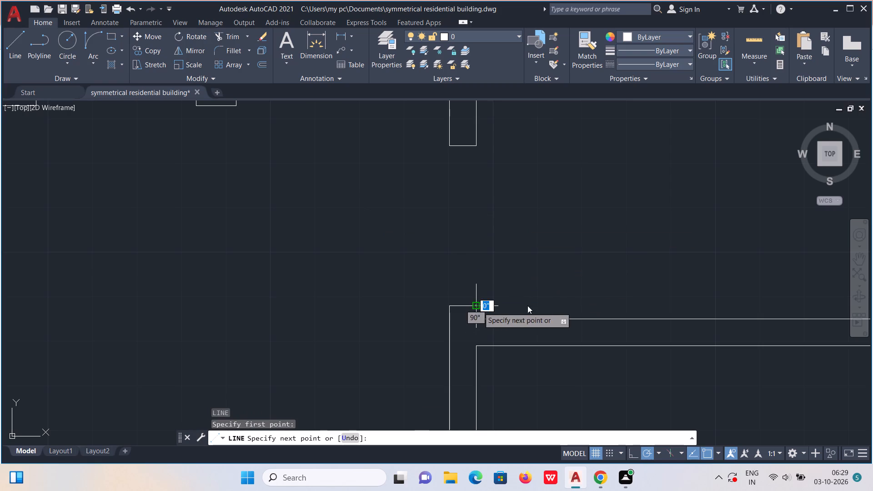
{"action": "type", "text": "3'"}
{"action": "key", "text": "Return"}
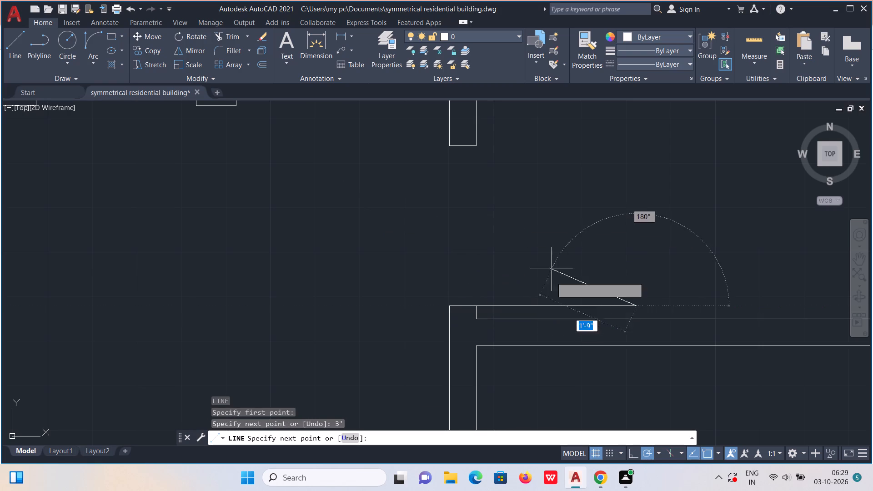
Draw the large room door's swing arc from the upper jamb's right corner to the leaf's free end, starting tangent to the right.
{"action": "left_click", "coordinate": [95, 38]}
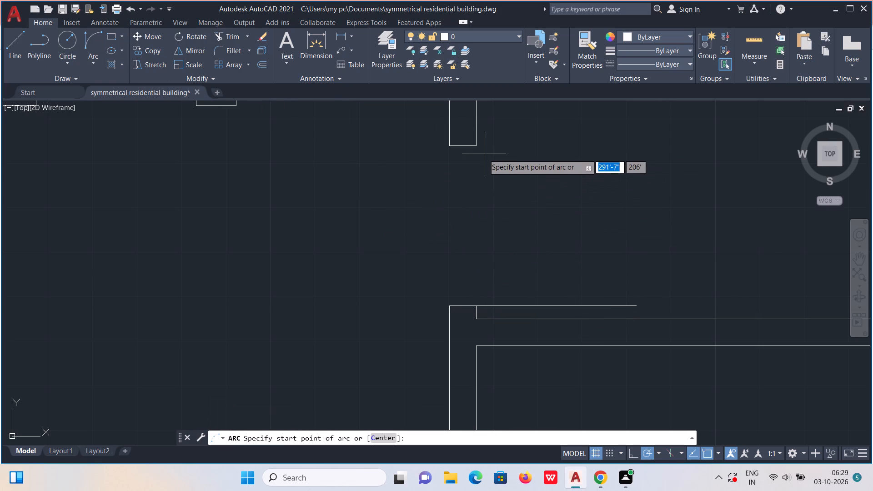
{"action": "left_click", "coordinate": [477, 147]}
{"action": "left_click", "coordinate": [639, 306]}
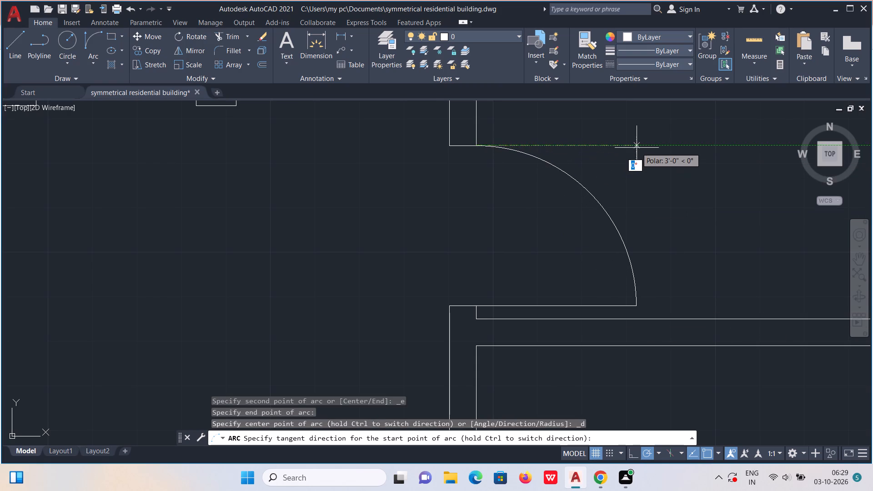
{"action": "left_click", "coordinate": [637, 148]}
Draw a jamb line across the vertical wall at the top-left inner corner of the small room below the large upper-right room.
{"action": "scroll", "coordinate": [635, 163], "scroll_direction": "down", "scroll_amount": 2}
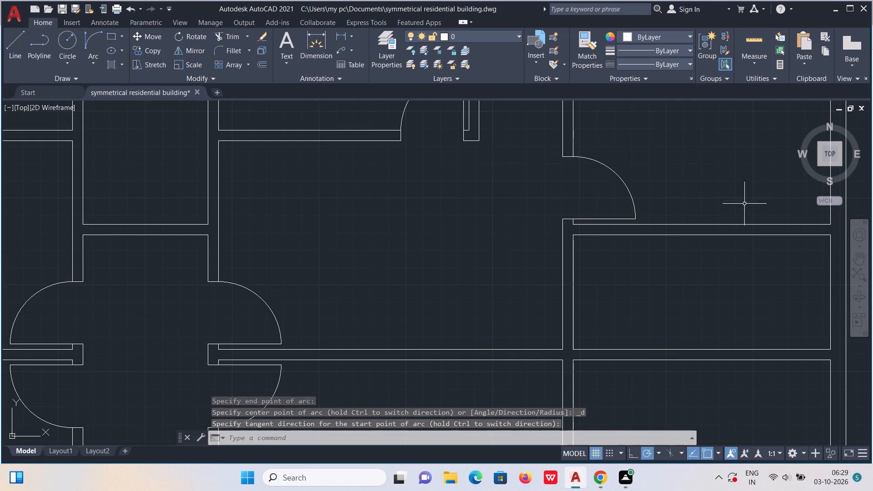
{"action": "scroll", "coordinate": [542, 279], "scroll_direction": "down", "scroll_amount": 2}
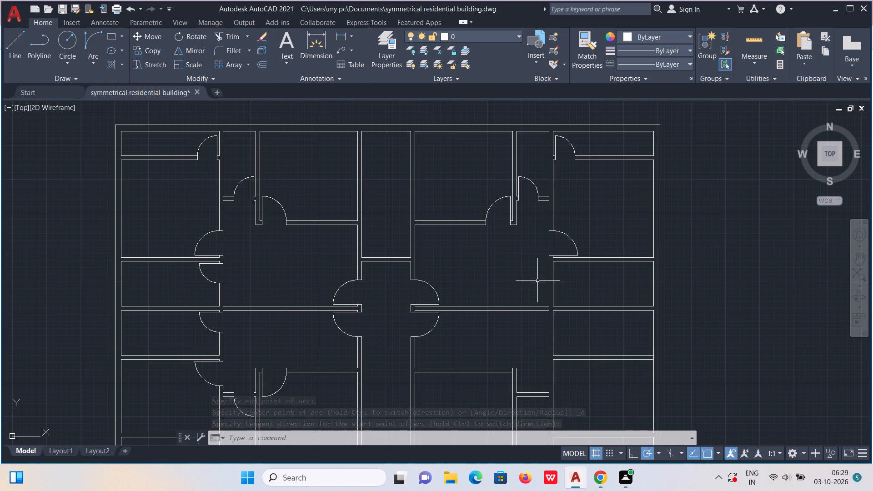
{"action": "middle_click_drag", "start_coordinate": [521, 291], "coordinate": [497, 251]}
{"action": "scroll", "coordinate": [519, 245], "scroll_direction": "up", "scroll_amount": 4}
{"action": "middle_click_drag", "start_coordinate": [532, 234], "coordinate": [504, 310]}
{"action": "key", "text": "l"}
{"action": "key", "text": "Return"}
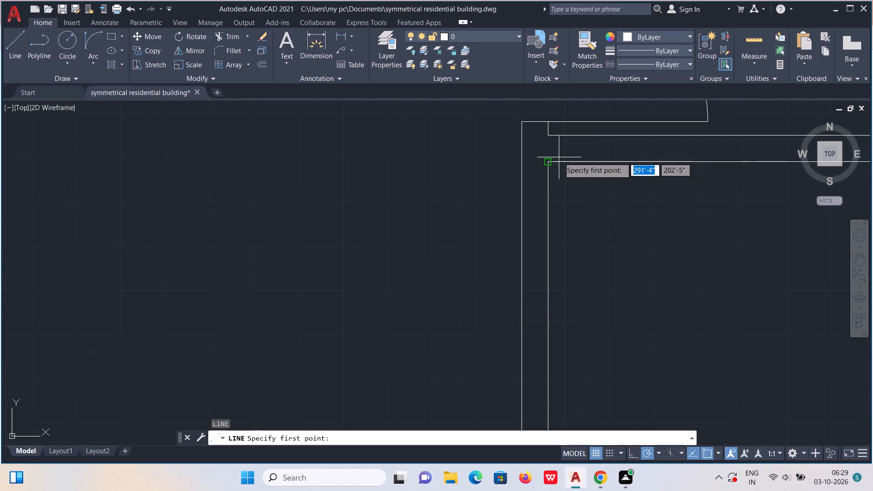
{"action": "left_click", "coordinate": [550, 162]}
{"action": "left_click", "coordinate": [523, 161]}
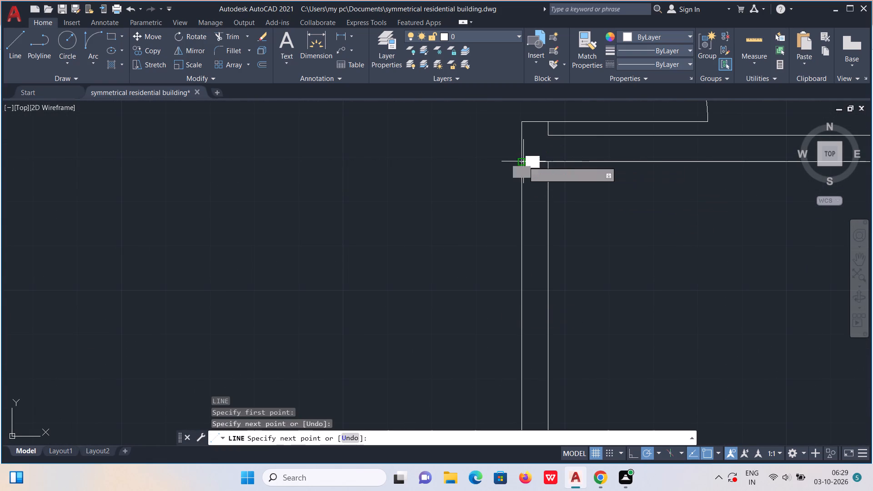
{"action": "key", "text": "Escape"}
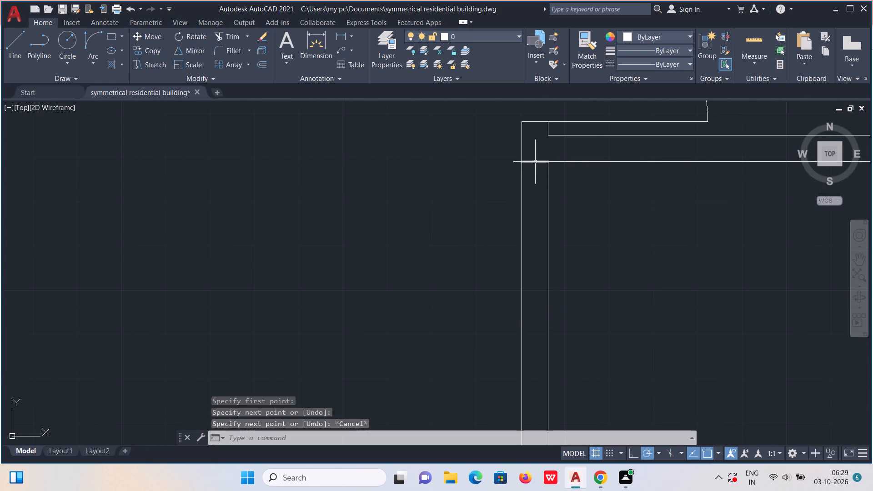
Move this jamb line 3" down along the vertical wall.
{"action": "left_click", "coordinate": [535, 162]}
{"action": "key", "text": "m"}
{"action": "key", "text": "Return"}
{"action": "left_click", "coordinate": [535, 161]}
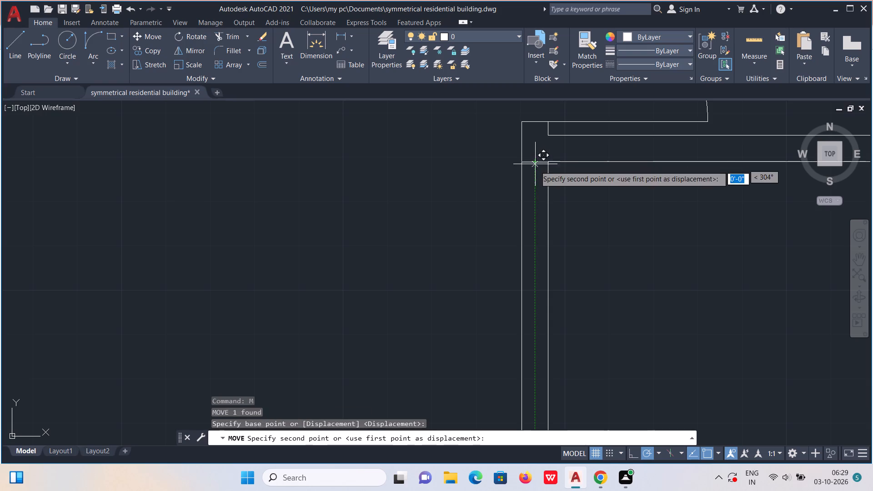
{"action": "type", "text": "3\""}
{"action": "key", "text": "Return"}
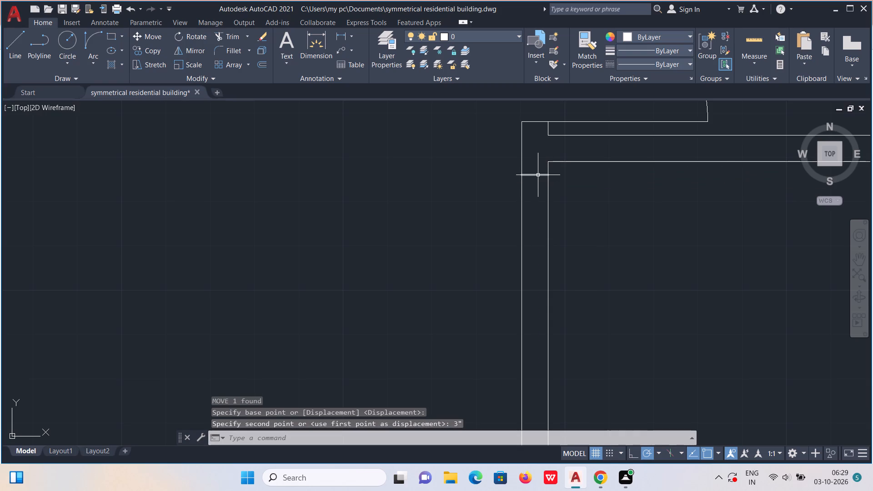
Copy the moved jamb line 2'5" downward along the same wall.
{"action": "left_click", "coordinate": [533, 176]}
{"action": "type", "text": "co"}
{"action": "key", "text": "Return"}
{"action": "left_click", "coordinate": [533, 176]}
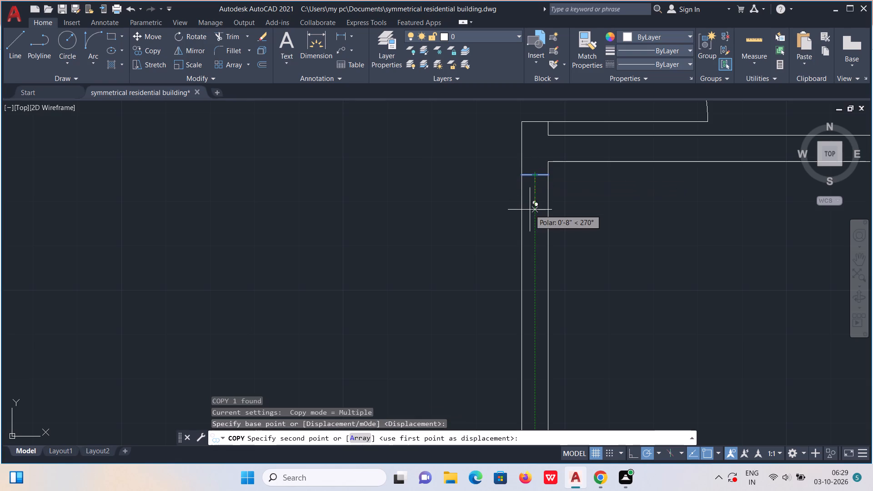
{"action": "type", "text": "2'5\""}
{"action": "key", "text": "Return"}
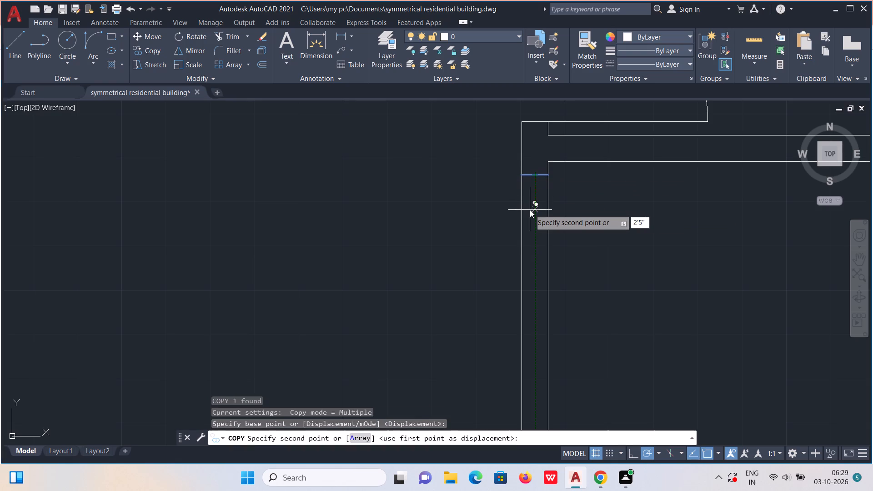
Trim both wall lines between these two jambs to open the small room's doorway.
{"action": "left_click", "coordinate": [229, 31]}
{"action": "left_click_drag", "start_coordinate": [367, 206], "coordinate": [490, 208]}
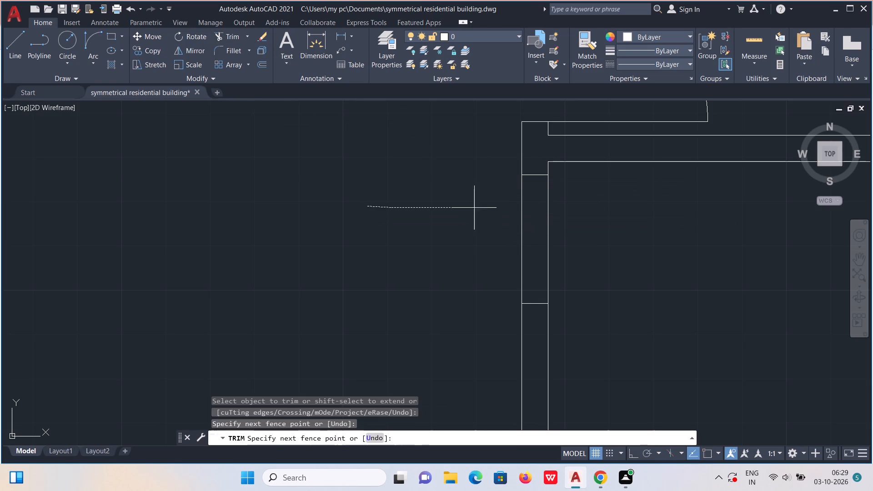
{"action": "left_click_drag", "start_coordinate": [490, 208], "coordinate": [551, 208]}
{"action": "key", "text": "Escape"}
Draw a 2'5" door leaf horizontally into the small room from the upper jamb's right corner.
{"action": "key", "text": "l"}
{"action": "key", "text": "Return"}
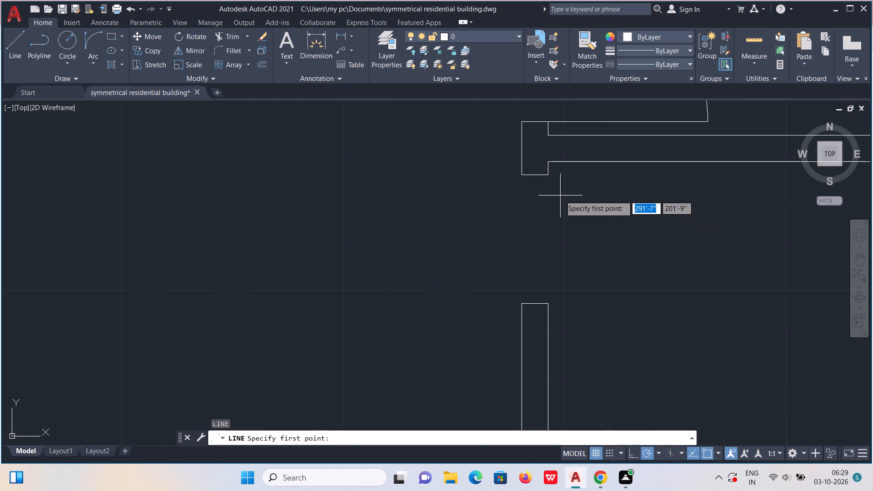
{"action": "left_click", "coordinate": [550, 174]}
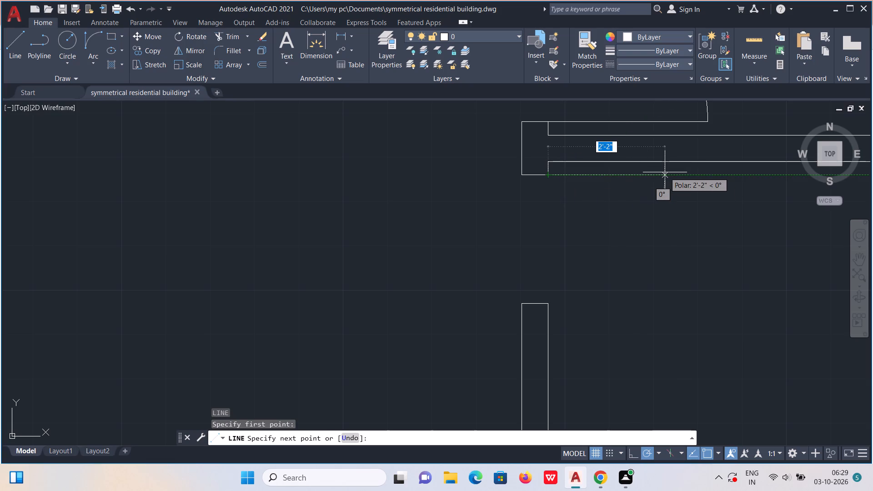
{"action": "type", "text": "2'5\""}
{"action": "key", "text": "Return"}
Draw the small room door's swing arc from the leaf's free end to the lower jamb's right corner, starting tangent downward.
{"action": "left_click", "coordinate": [92, 38]}
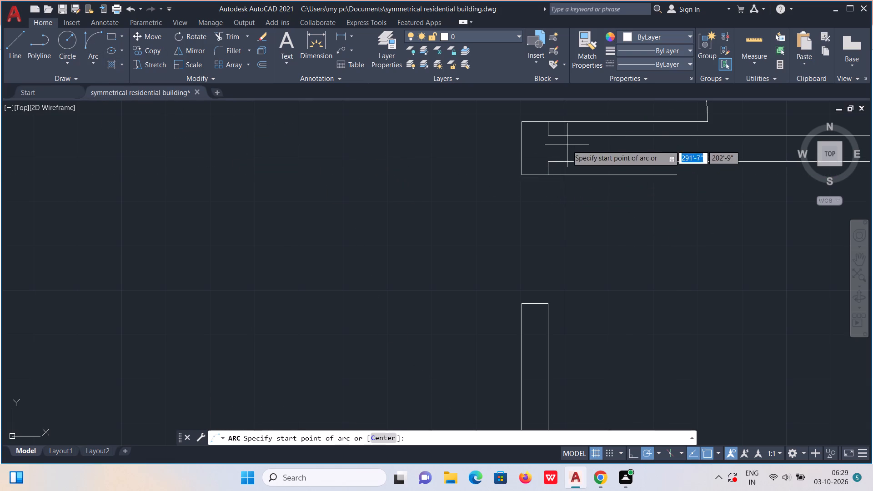
{"action": "left_click", "coordinate": [676, 177]}
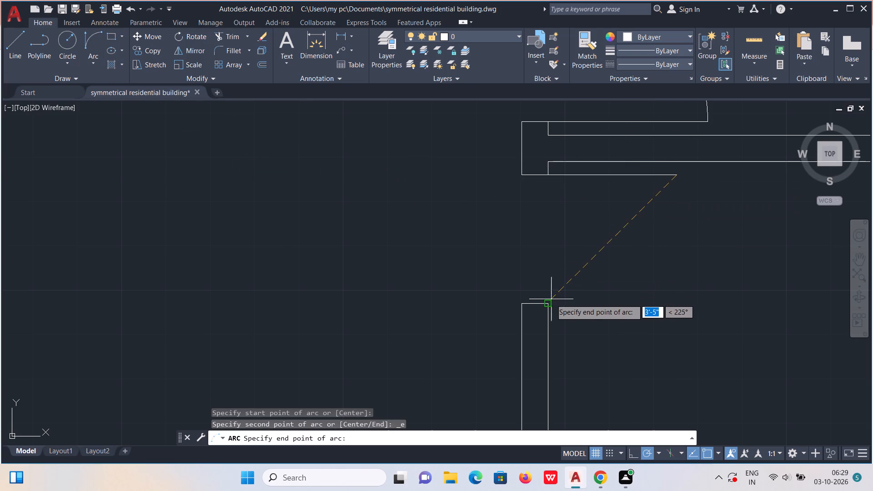
{"action": "left_click", "coordinate": [551, 301]}
{"action": "left_click", "coordinate": [674, 301]}
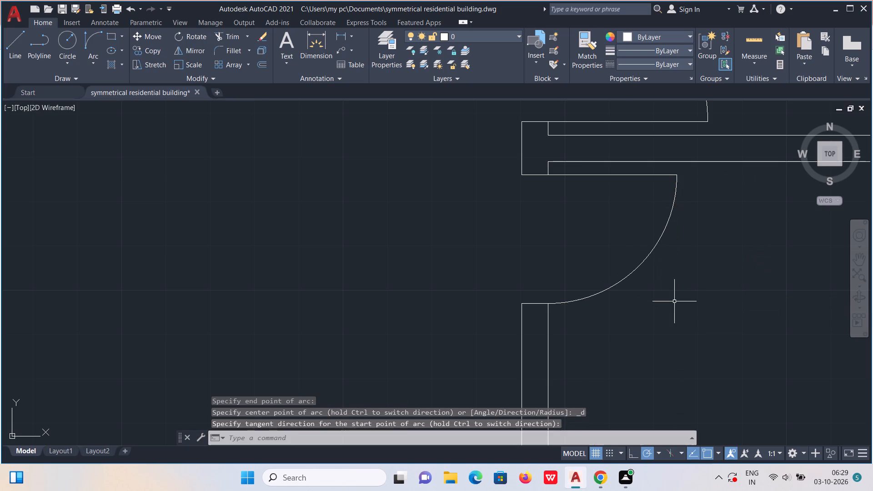
Draw a jamb line across the vertical wall at the bottom-left inner corner of the small right-hand room below the central dividing wall.
{"action": "scroll", "coordinate": [674, 301], "scroll_direction": "down", "scroll_amount": 2}
{"action": "middle_click_drag", "start_coordinate": [654, 345], "coordinate": [620, 252]}
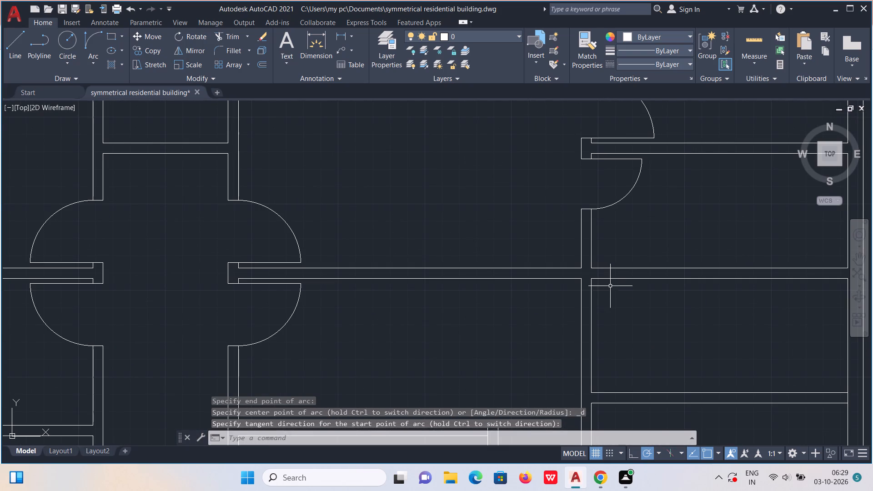
{"action": "scroll", "coordinate": [609, 304], "scroll_direction": "down", "scroll_amount": 1}
{"action": "middle_click_drag", "start_coordinate": [613, 314], "coordinate": [592, 248]}
{"action": "scroll", "coordinate": [590, 280], "scroll_direction": "up", "scroll_amount": 1}
{"action": "key", "text": "l"}
{"action": "key", "text": "Return"}
{"action": "scroll", "coordinate": [580, 300], "scroll_direction": "up", "scroll_amount": 2}
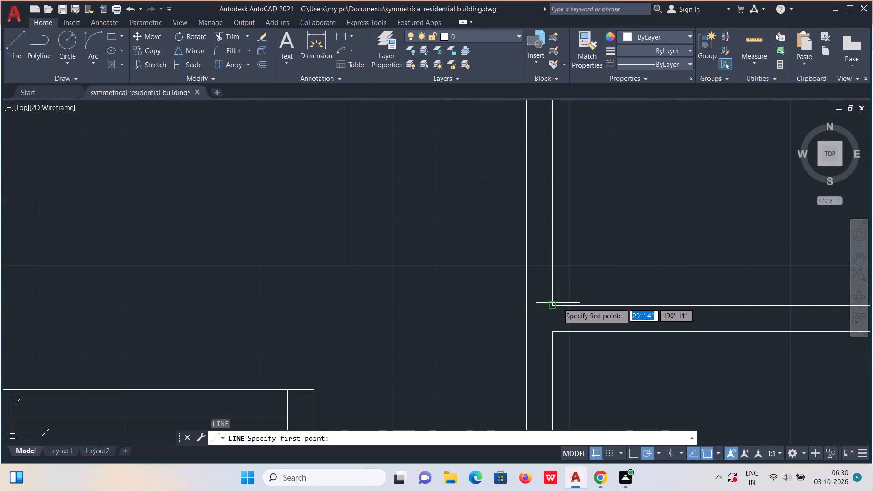
{"action": "left_click", "coordinate": [552, 306]}
{"action": "left_click", "coordinate": [530, 307]}
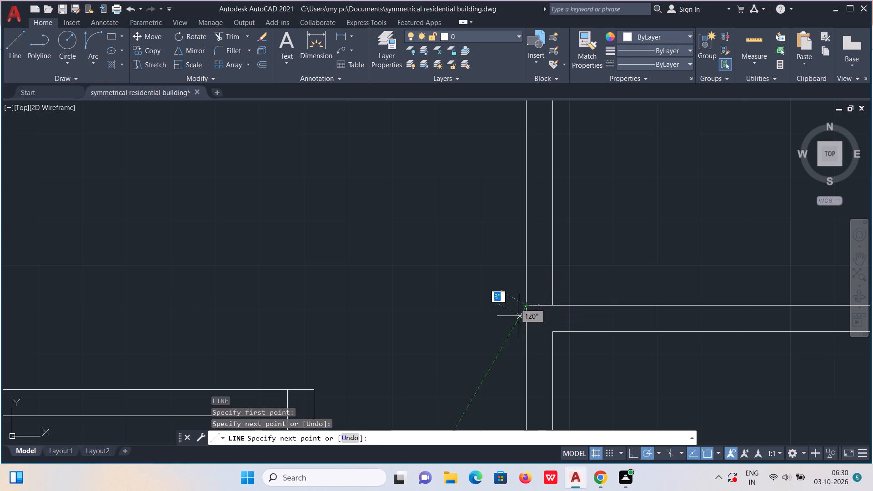
{"action": "key", "text": "Escape"}
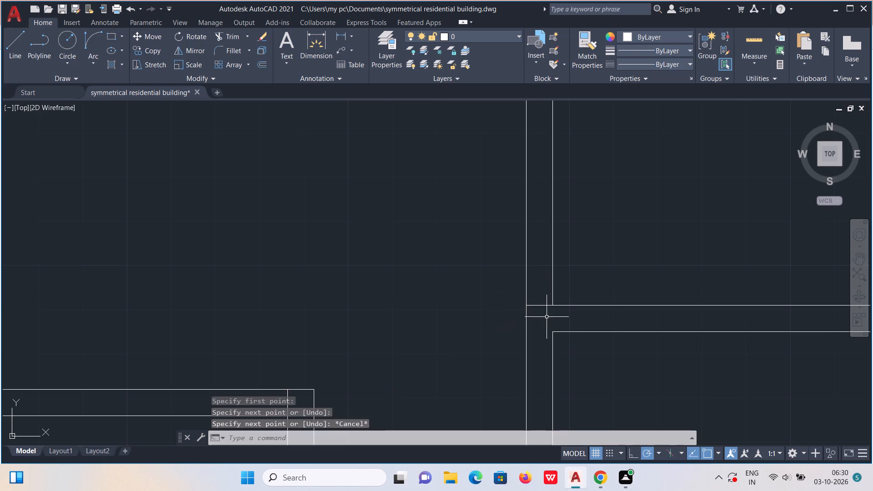
Move this jamb line 3" up along the vertical wall.
{"action": "left_click", "coordinate": [539, 305]}
{"action": "key", "text": "m"}
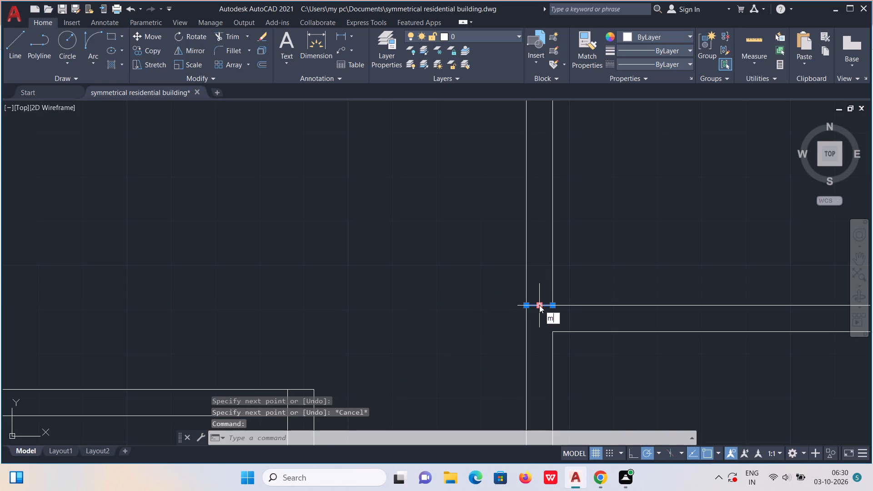
{"action": "key", "text": "Return"}
{"action": "left_click", "coordinate": [539, 305]}
{"action": "type", "text": "3\""}
{"action": "key", "text": "Return"}
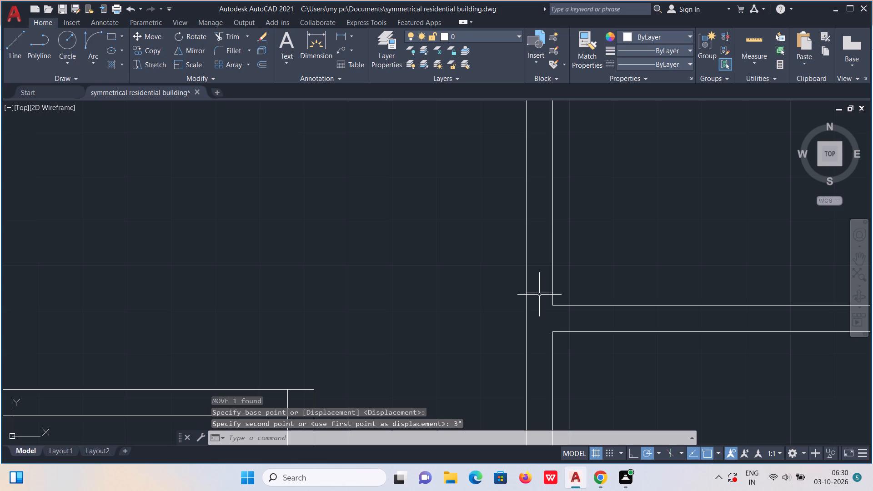
Copy the jamb line 2'5" up the vertical wall and trim the wall lines between the two jambs to open the doorway.
{"action": "left_click", "coordinate": [539, 293]}
{"action": "type", "text": "co"}
{"action": "key", "text": "Return"}
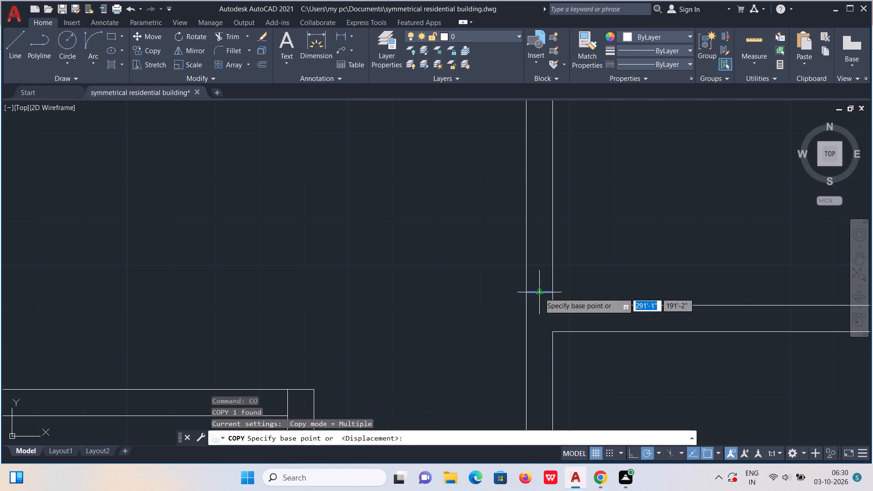
{"action": "left_click", "coordinate": [539, 293]}
{"action": "type", "text": "2'5\""}
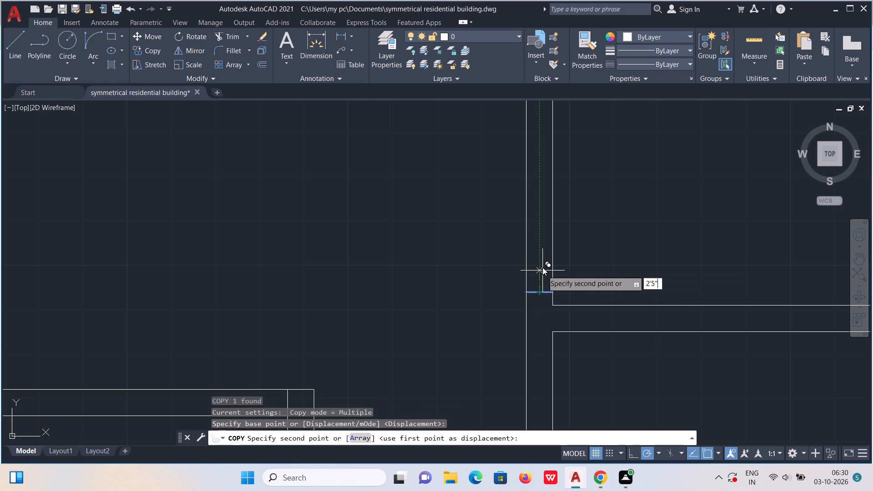
{"action": "key", "text": "Return"}
{"action": "left_click", "coordinate": [226, 40]}
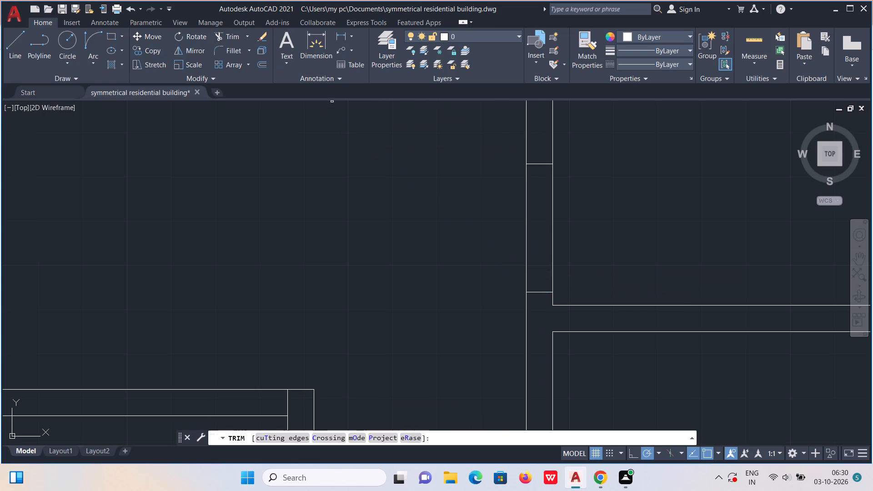
{"action": "left_click_drag", "start_coordinate": [469, 217], "coordinate": [577, 225]}
{"action": "key", "text": "Escape"}
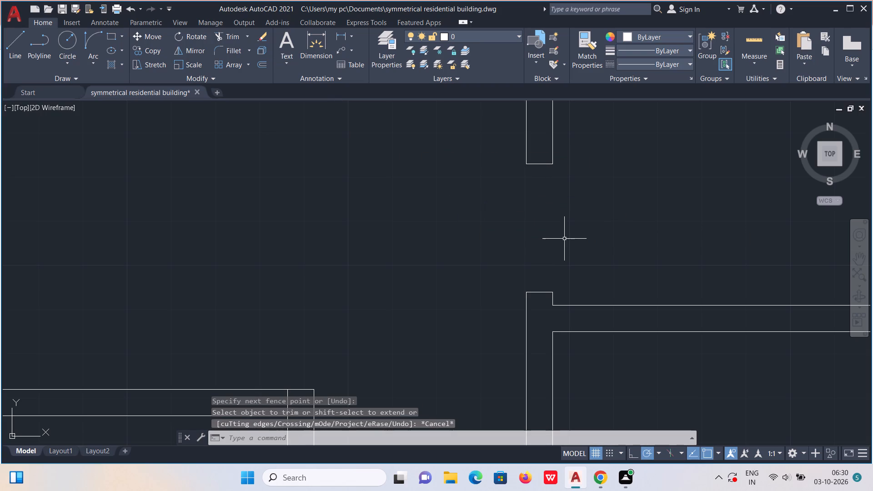
Draw a 2'5" door leaf horizontally into the small room from the lower jamb's right corner.
{"action": "key", "text": "l"}
{"action": "key", "text": "Return"}
{"action": "left_click", "coordinate": [553, 291]}
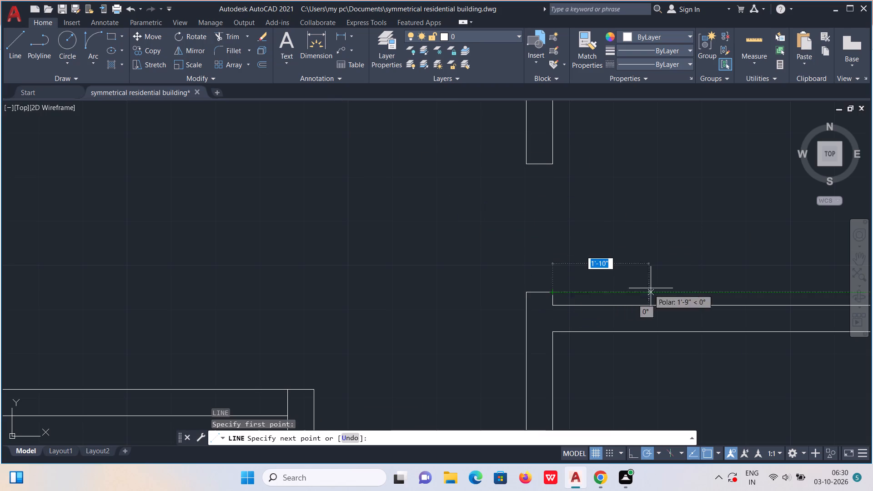
{"action": "type", "text": "2'5'"}
{"action": "key", "text": "Return"}
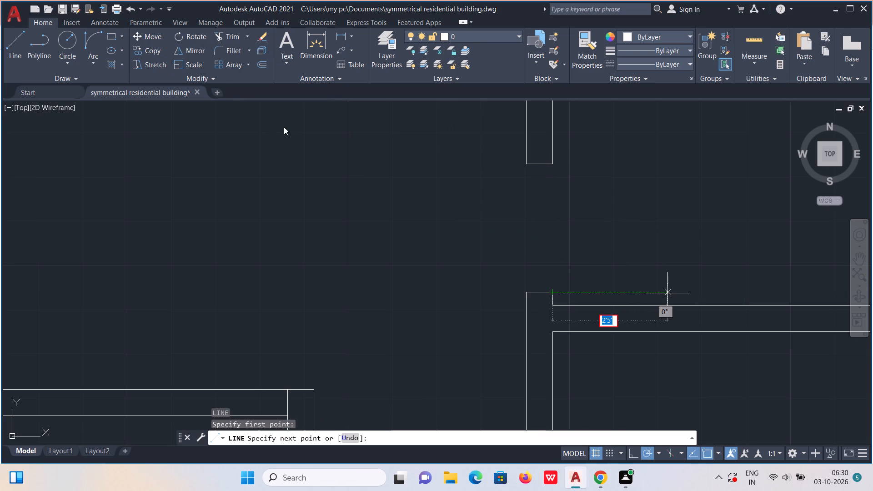
{"action": "key", "text": "Return"}
{"action": "key", "text": "BackSpace"}
{"action": "key", "text": "BackSpace"}
{"action": "key", "text": "BackSpace"}
{"action": "key", "text": "Escape"}
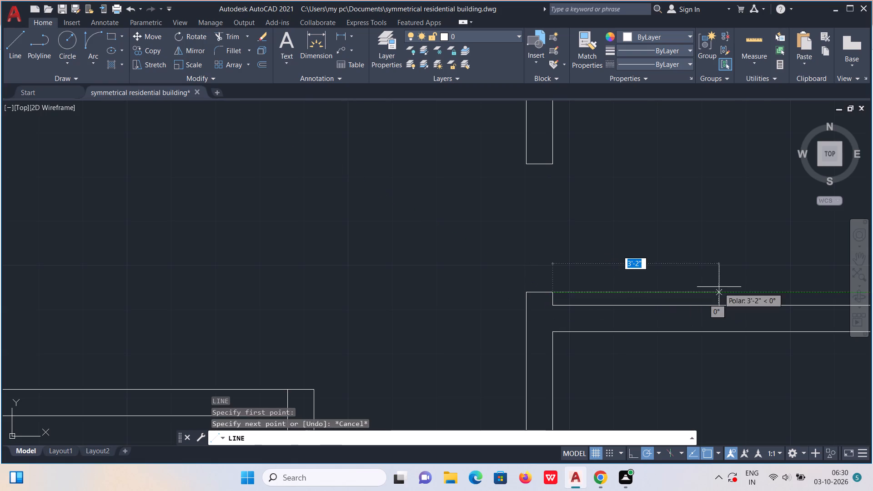
{"action": "type", "text": "2'5"}
{"action": "key", "text": "shift+quotedbl"}
{"action": "key", "text": "Return"}
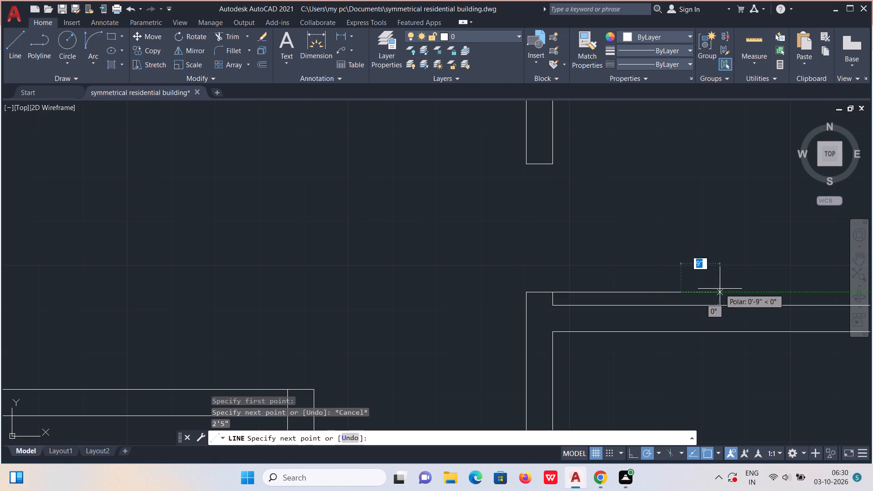
Draw the door's swing arc from the upper jamb's right corner to the leaf's free end, starting tangent to the right.
{"action": "left_click", "coordinate": [83, 37]}
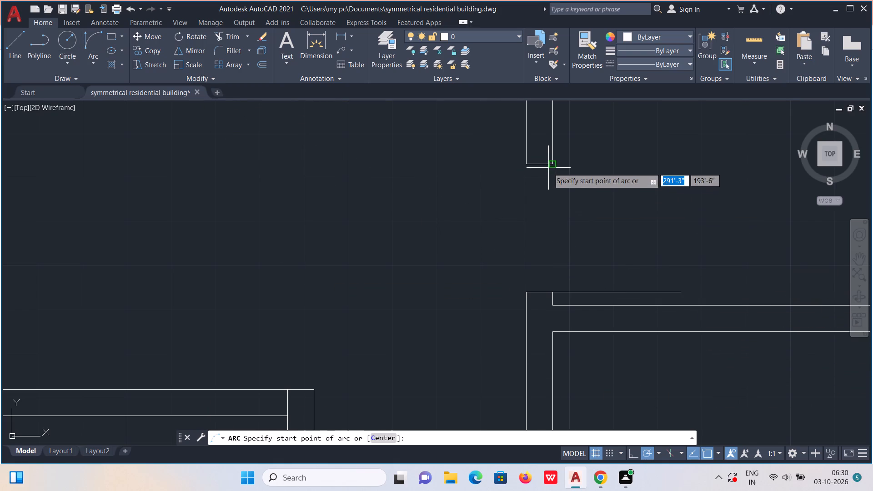
{"action": "left_click", "coordinate": [552, 165]}
{"action": "left_click", "coordinate": [678, 291]}
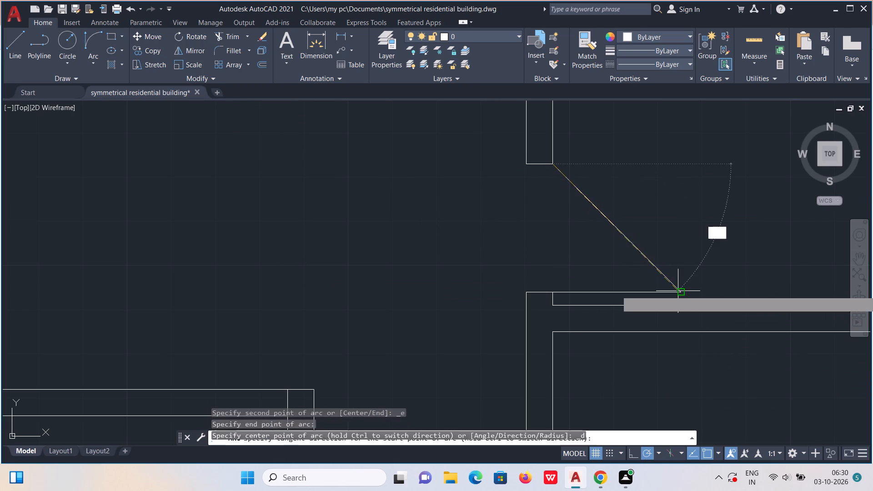
{"action": "left_click", "coordinate": [678, 165]}
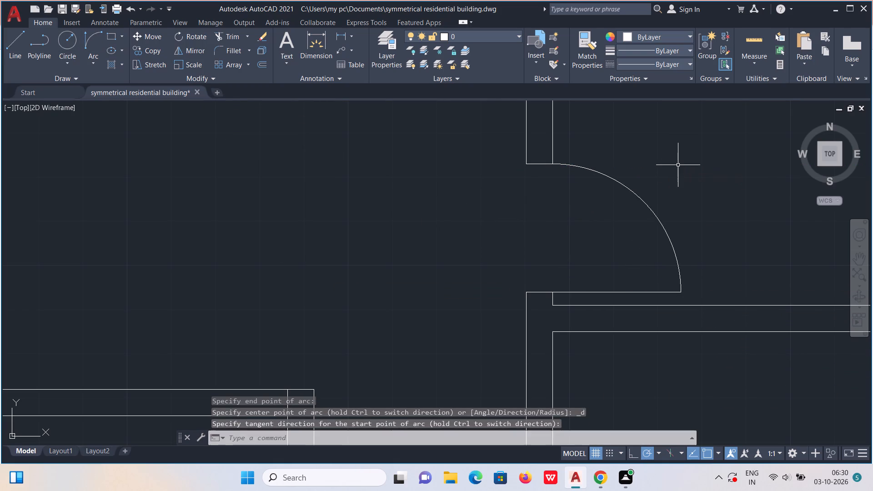
Draw a jamb line across the vertical wall at the top-left inner corner of the larger room directly below the small right-hand room.
{"action": "scroll", "coordinate": [711, 421], "scroll_direction": "down", "scroll_amount": 2}
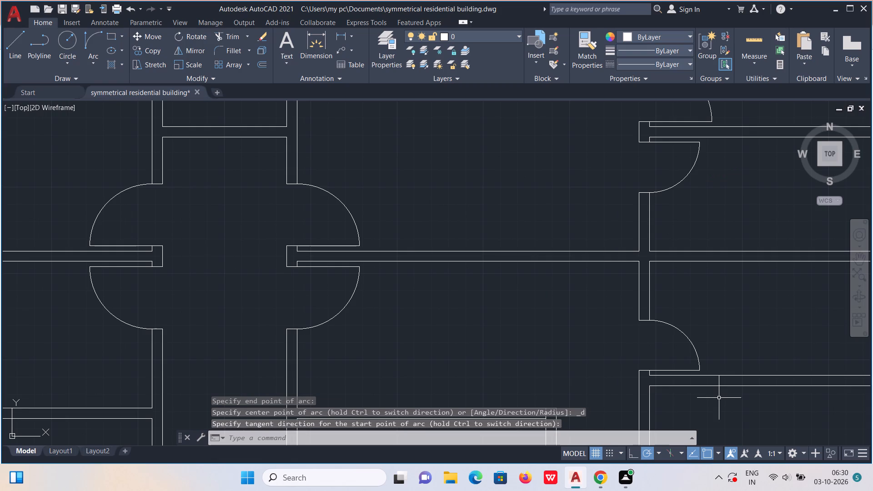
{"action": "scroll", "coordinate": [710, 412], "scroll_direction": "down", "scroll_amount": 2}
{"action": "middle_click_drag", "start_coordinate": [714, 416], "coordinate": [650, 217]}
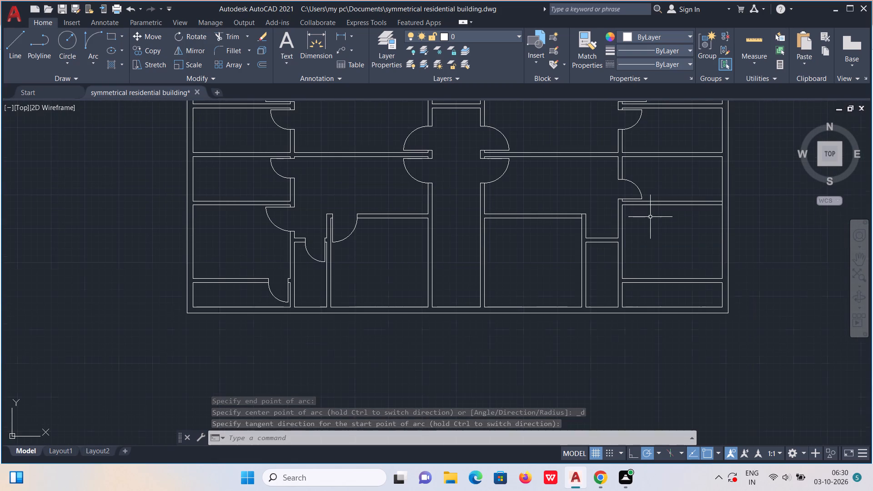
{"action": "scroll", "coordinate": [647, 213], "scroll_direction": "up", "scroll_amount": 3}
{"action": "key", "text": "l"}
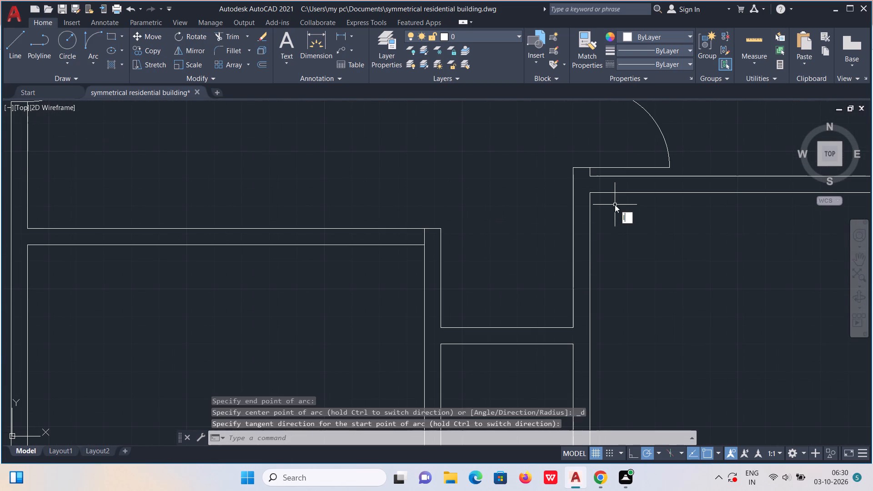
{"action": "key", "text": "Return"}
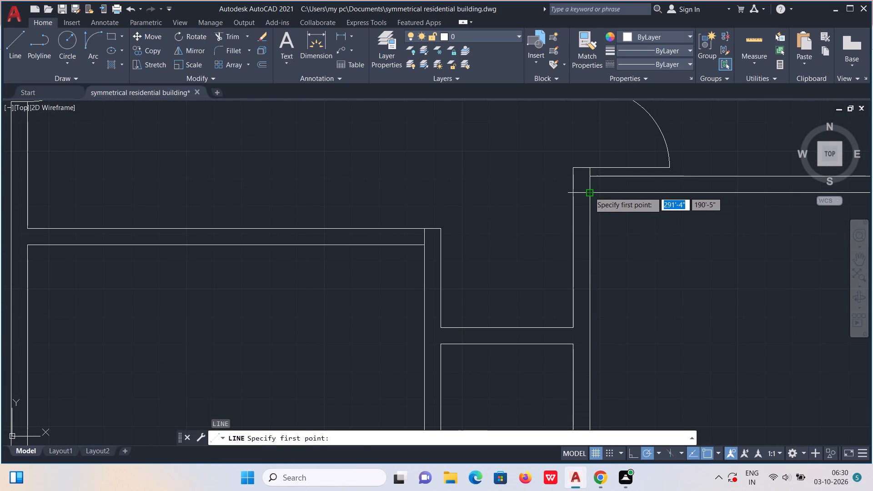
{"action": "left_click", "coordinate": [589, 192]}
{"action": "left_click", "coordinate": [574, 192]}
{"action": "key", "text": "Escape"}
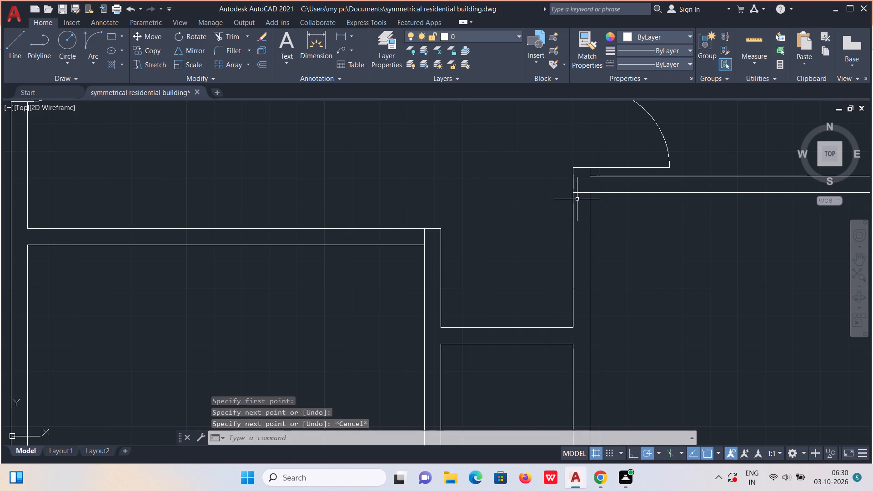
Move this jamb line 3" down along the vertical wall.
{"action": "left_click", "coordinate": [581, 192]}
{"action": "key", "text": "m"}
{"action": "key", "text": "Return"}
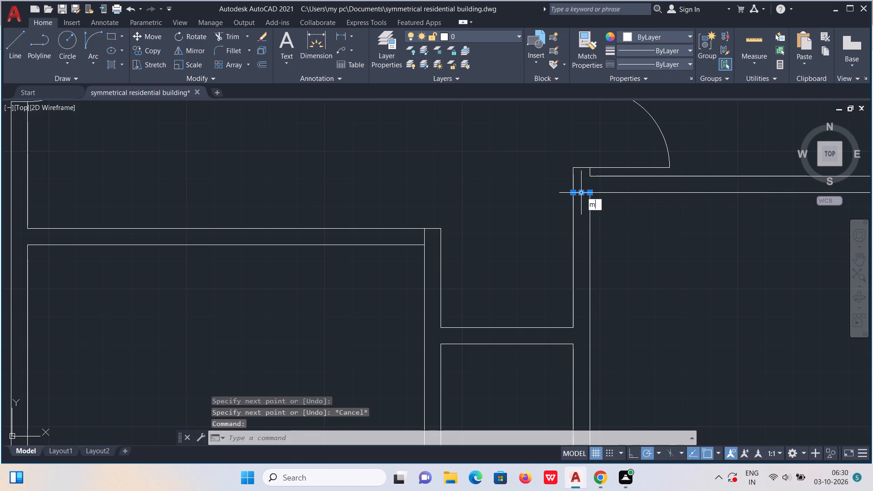
{"action": "left_click", "coordinate": [581, 191]}
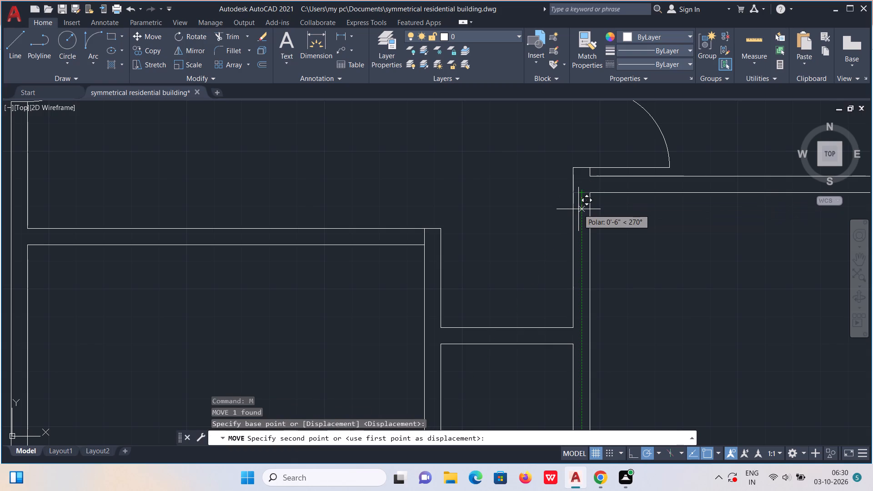
{"action": "type", "text": "3\""}
{"action": "key", "text": "Return"}
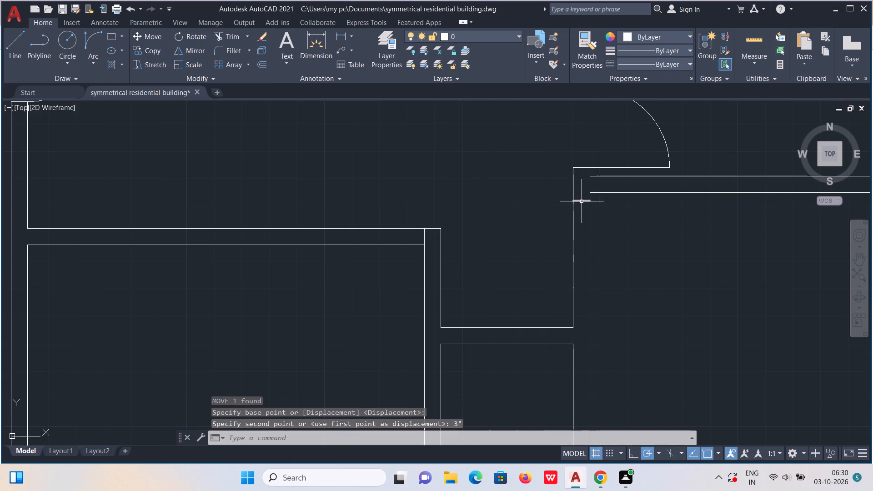
Copy the jamb line 3' down the vertical wall and trim the wall lines between the two jambs to open the doorway.
{"action": "left_click", "coordinate": [582, 201]}
{"action": "type", "text": "co"}
{"action": "key", "text": "Return"}
{"action": "left_click", "coordinate": [582, 201]}
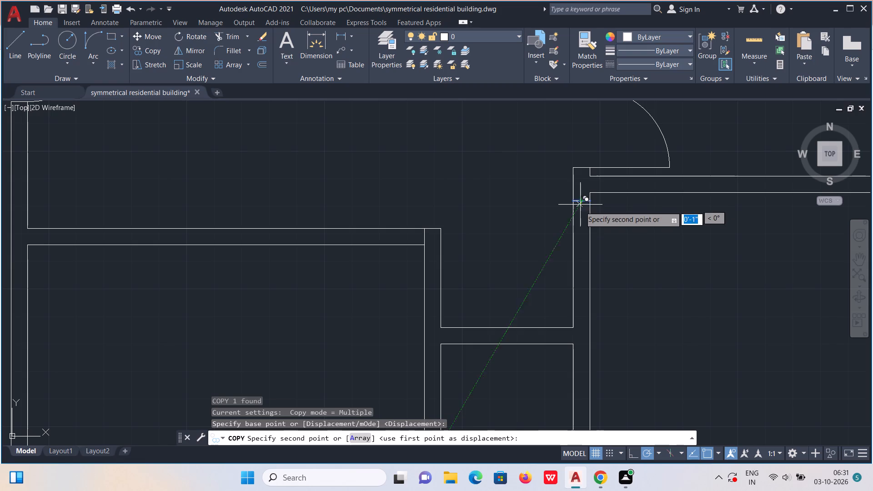
{"action": "type", "text": "3'"}
{"action": "key", "text": "Return"}
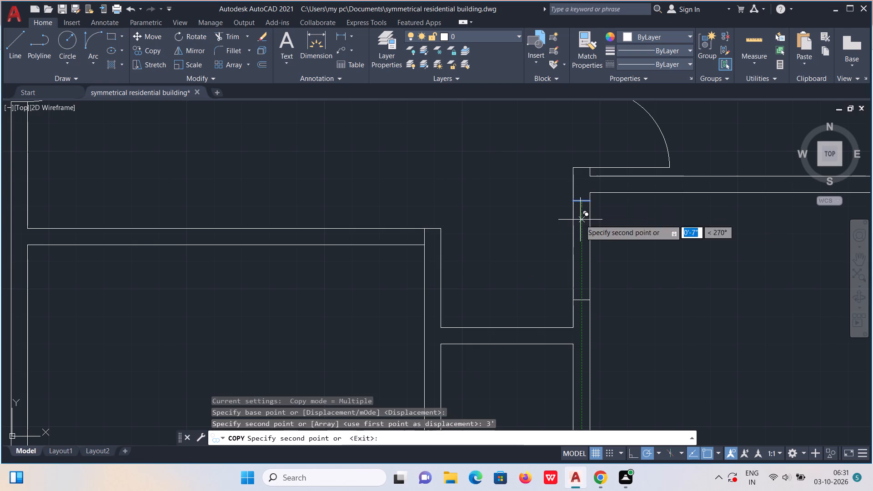
{"action": "left_click", "coordinate": [232, 32]}
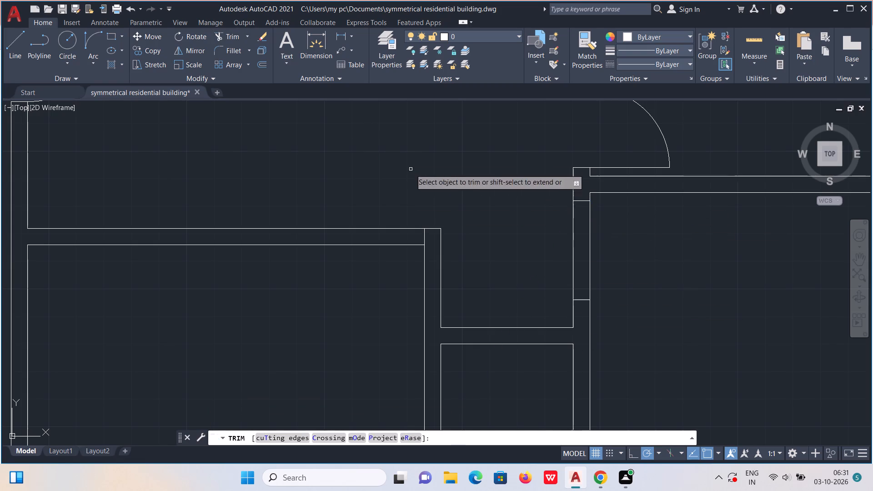
{"action": "left_click_drag", "start_coordinate": [522, 235], "coordinate": [632, 236]}
{"action": "key", "text": "Escape"}
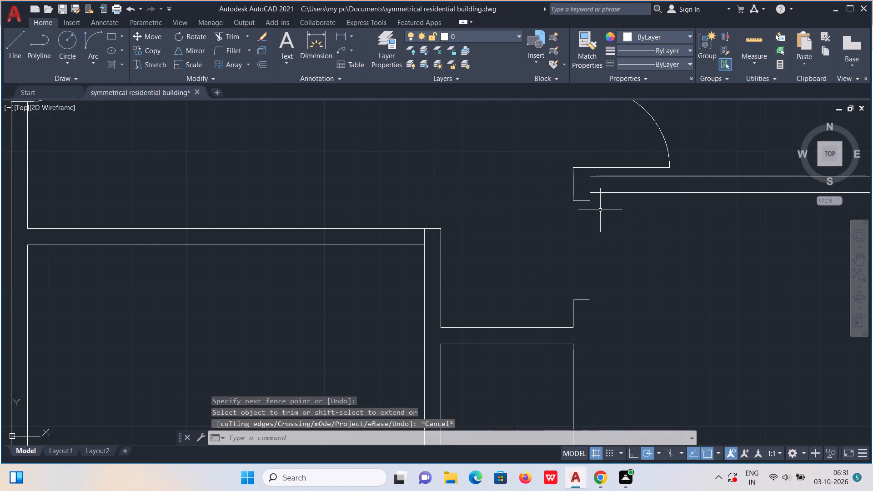
Draw a 3' door leaf horizontally into the larger room from the upper jamb's right corner.
{"action": "key", "text": "l"}
{"action": "key", "text": "Return"}
{"action": "left_click", "coordinate": [592, 199]}
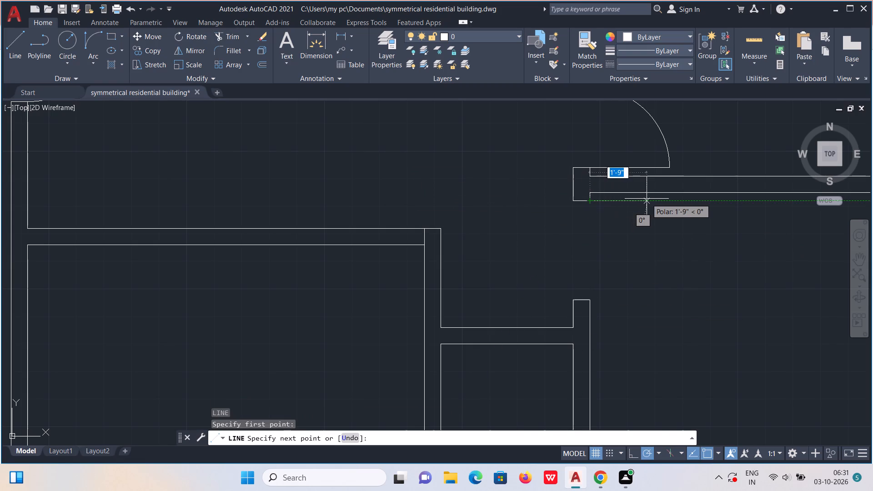
{"action": "type", "text": "3'"}
{"action": "key", "text": "Return"}
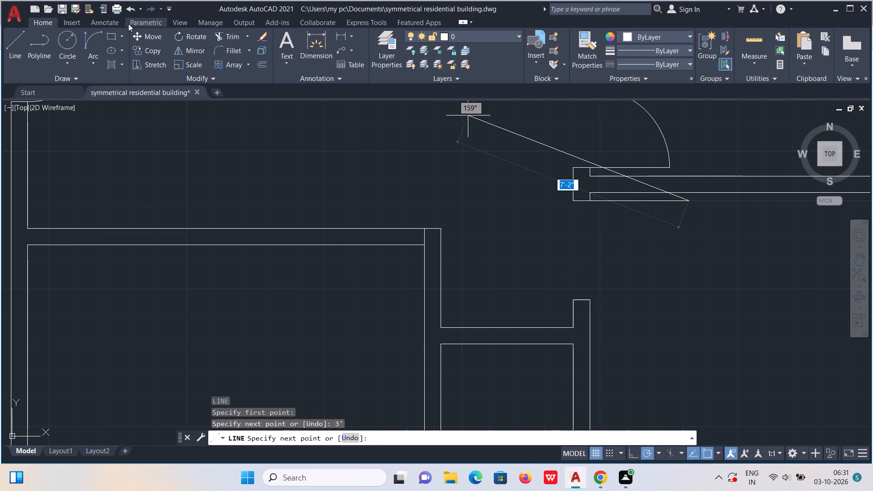
Draw the larger room door's swing arc from the leaf's free end to the lower jamb's right corner, starting tangent downward.
{"action": "left_click", "coordinate": [97, 41]}
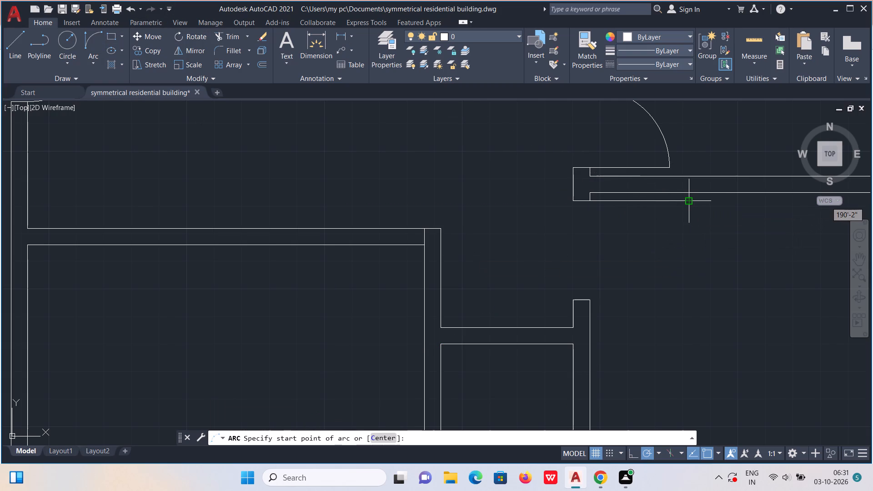
{"action": "left_click", "coordinate": [689, 201]}
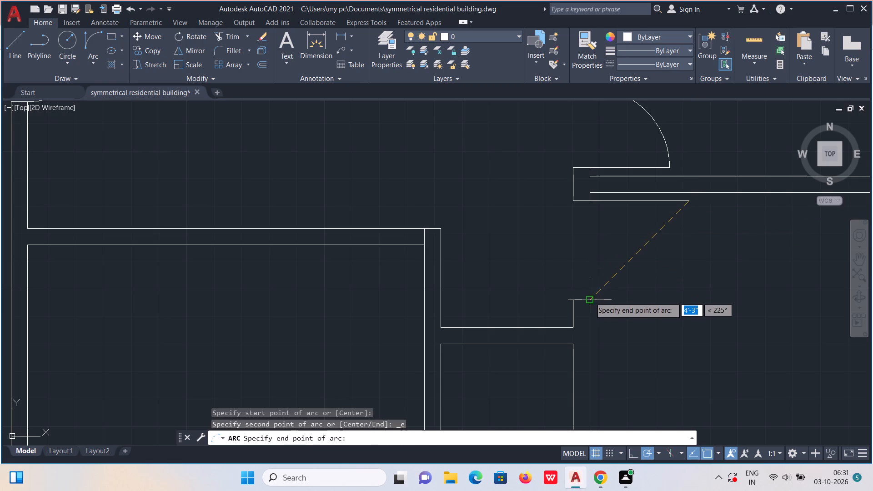
{"action": "left_click", "coordinate": [590, 300]}
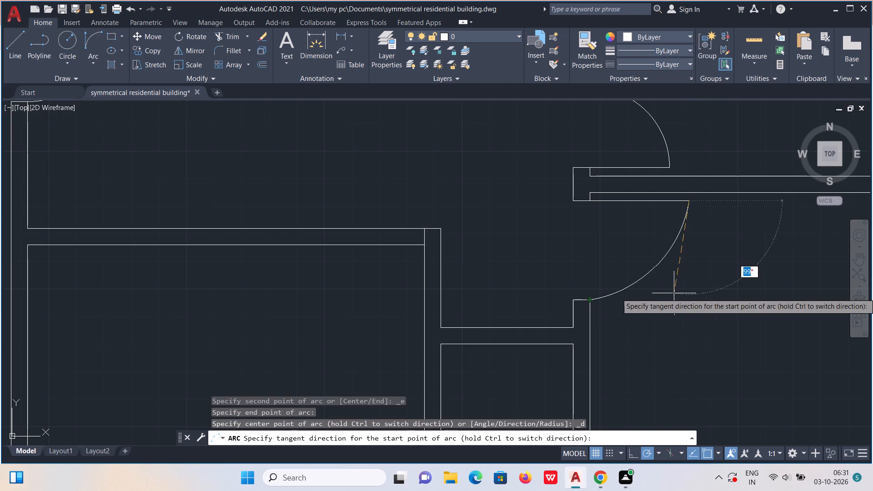
{"action": "left_click", "coordinate": [688, 298]}
Draw a jamb line across the left end of the horizontal wall between the larger right-hand room and the narrow bottom room.
{"action": "scroll", "coordinate": [688, 298], "scroll_direction": "down", "scroll_amount": 1}
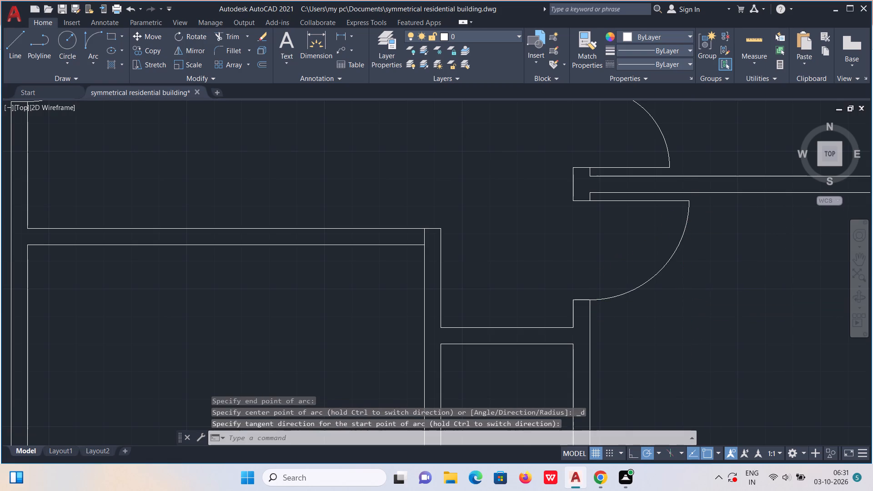
{"action": "middle_click_drag", "start_coordinate": [662, 334], "coordinate": [573, 190]}
{"action": "scroll", "coordinate": [573, 189], "scroll_direction": "down", "scroll_amount": 1}
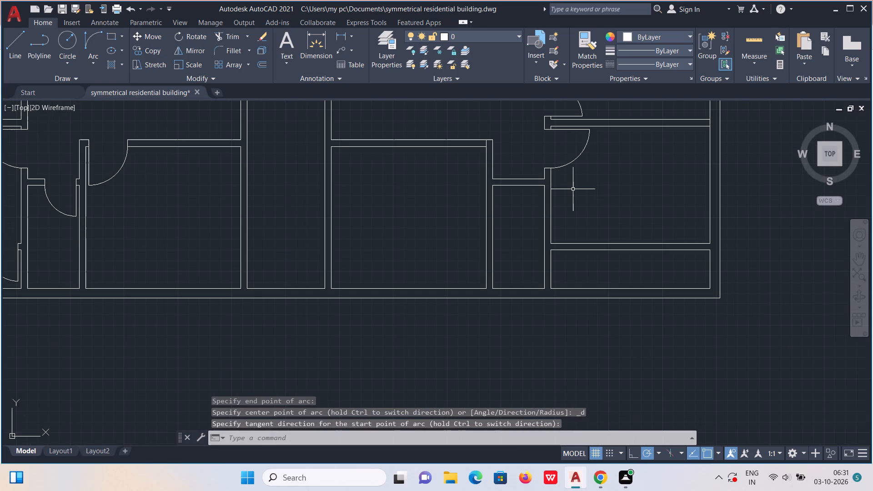
{"action": "key", "text": "Escape"}
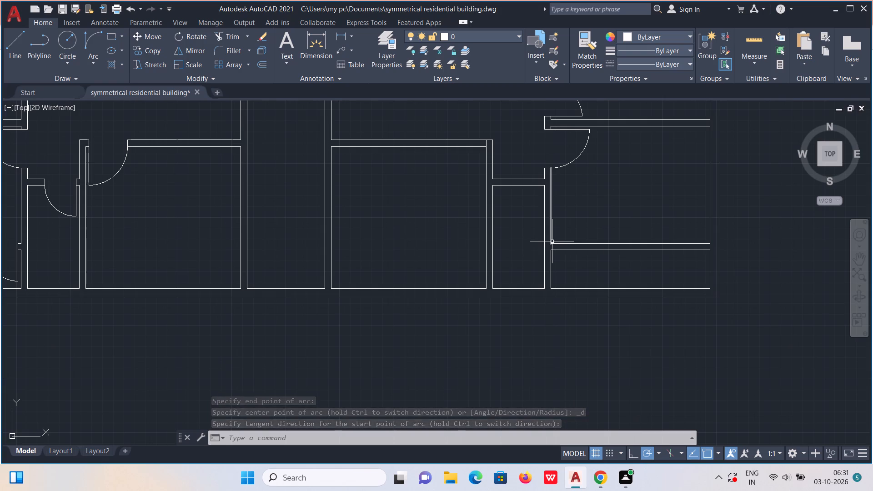
{"action": "key", "text": "l"}
{"action": "key", "text": "Return"}
{"action": "scroll", "coordinate": [555, 251], "scroll_direction": "up", "scroll_amount": 2}
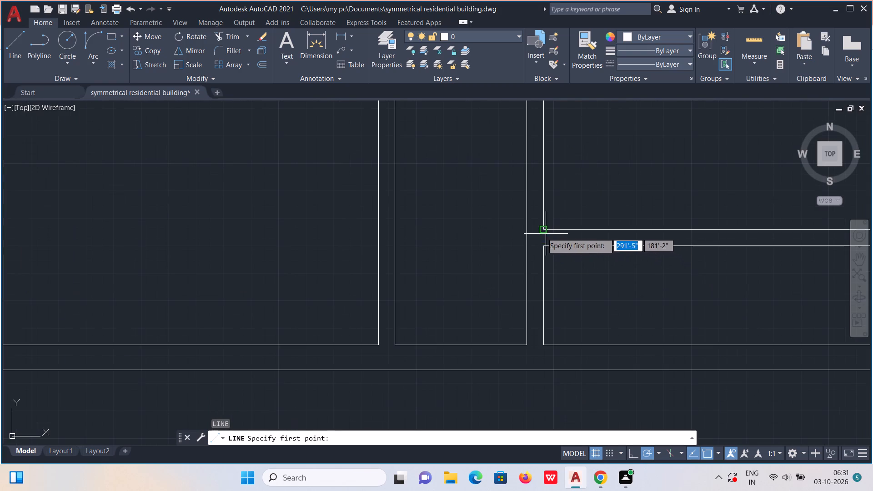
{"action": "left_click", "coordinate": [542, 231]}
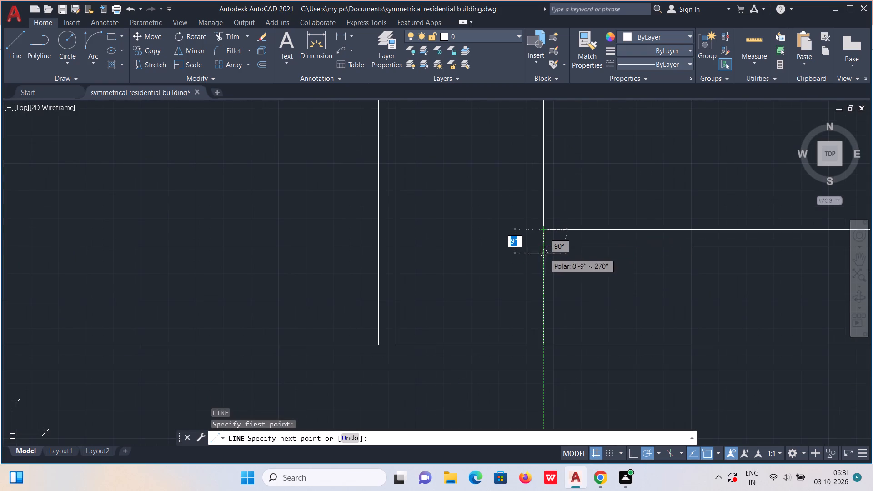
{"action": "left_click", "coordinate": [544, 245]}
{"action": "key", "text": "Escape"}
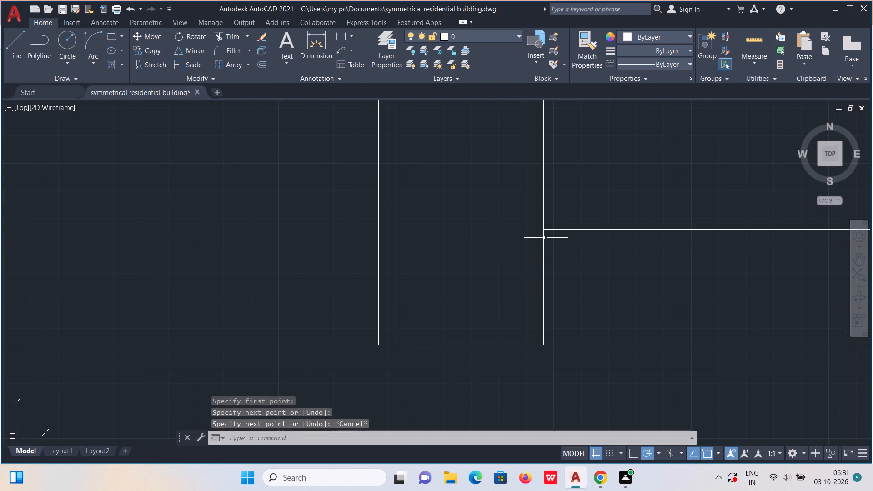
Move the jamb line 3" to the right along the horizontal wall above the narrow bottom room.
{"action": "left_click", "coordinate": [545, 238]}
{"action": "left_click", "coordinate": [542, 239]}
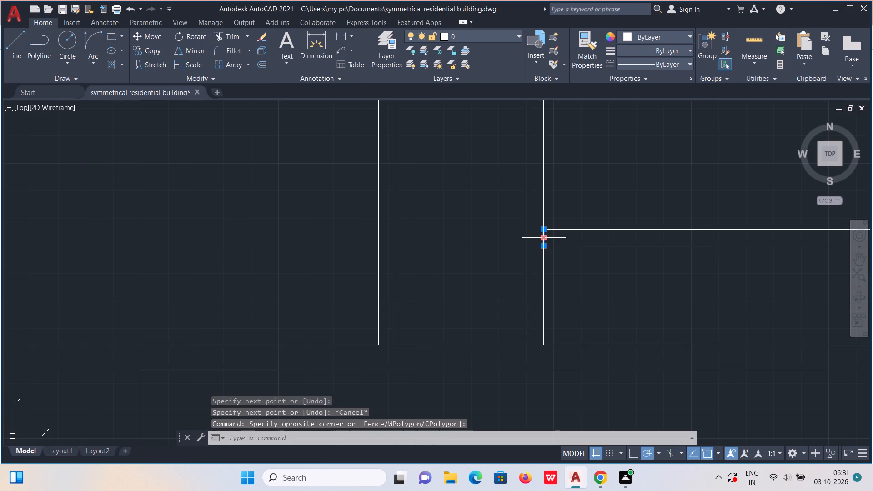
{"action": "key", "text": "m"}
{"action": "key", "text": "Return"}
{"action": "left_click", "coordinate": [542, 239]}
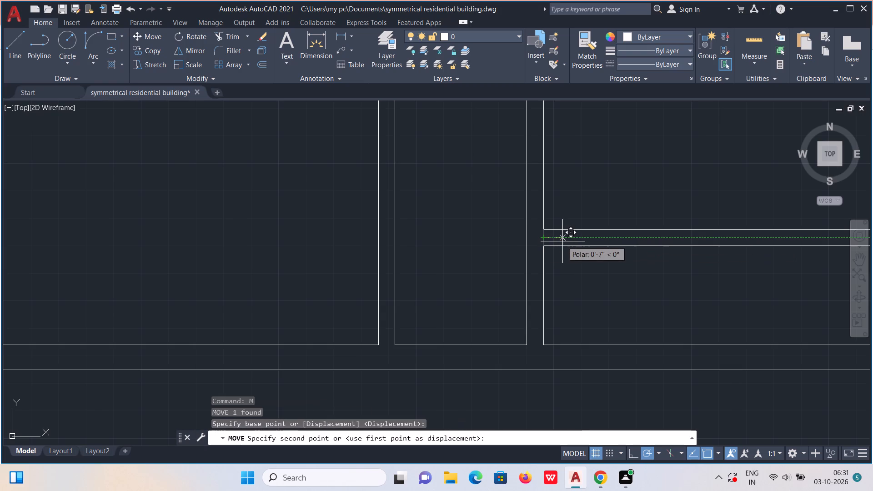
{"action": "type", "text": "3\""}
{"action": "key", "text": "Return"}
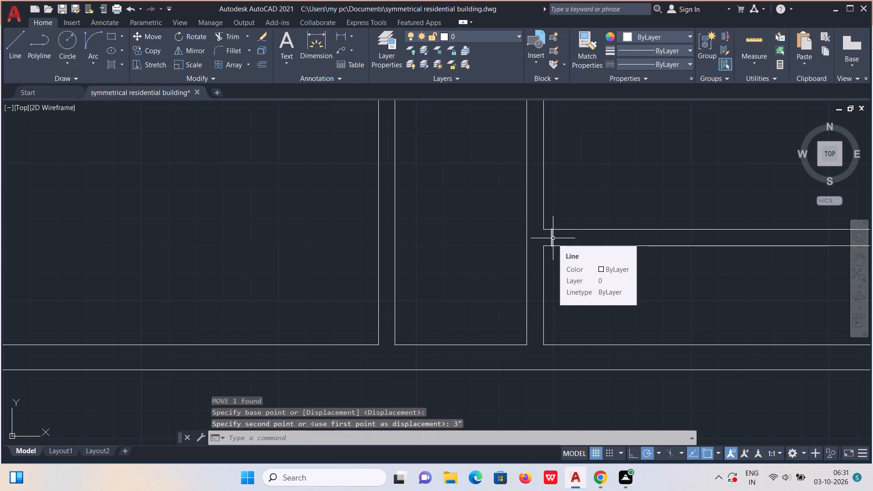
Copy the jamb line 2'5" to the right and trim the wall lines between the two jambs to open the doorway.
{"action": "left_click", "coordinate": [552, 238]}
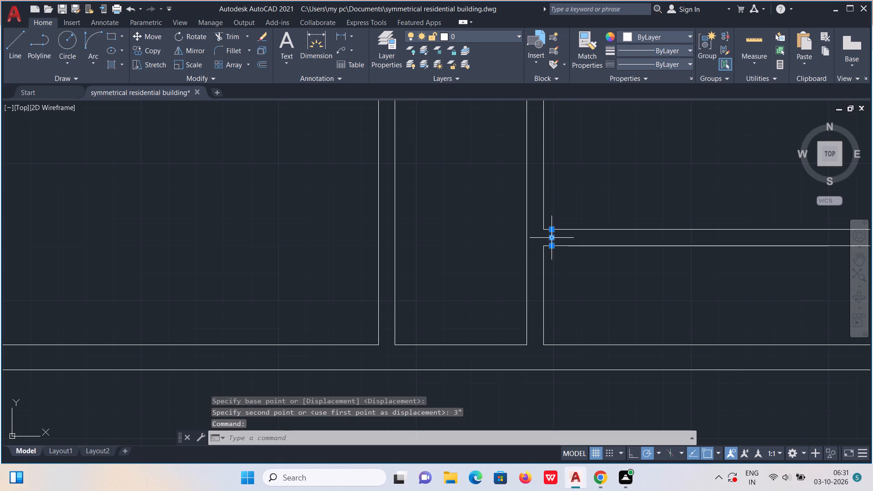
{"action": "type", "text": "co"}
{"action": "key", "text": "Return"}
{"action": "left_click", "coordinate": [551, 238]}
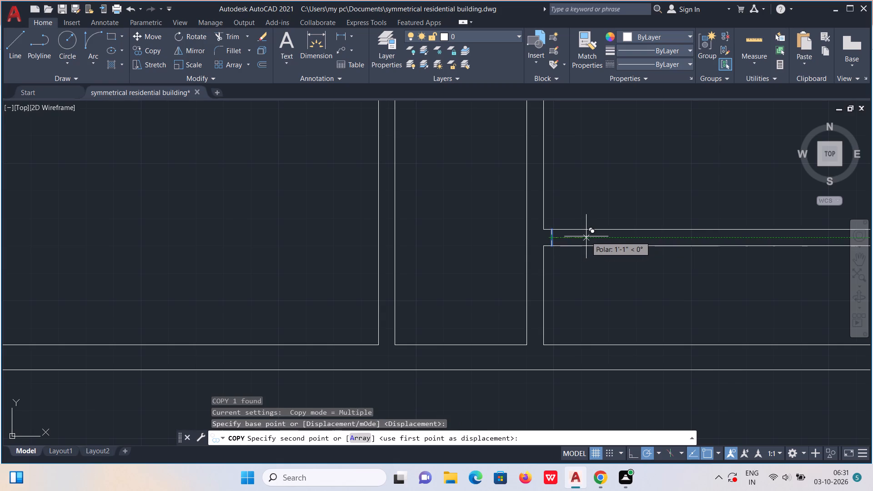
{"action": "type", "text": "2'5\""}
{"action": "key", "text": "Return"}
{"action": "left_click", "coordinate": [229, 35]}
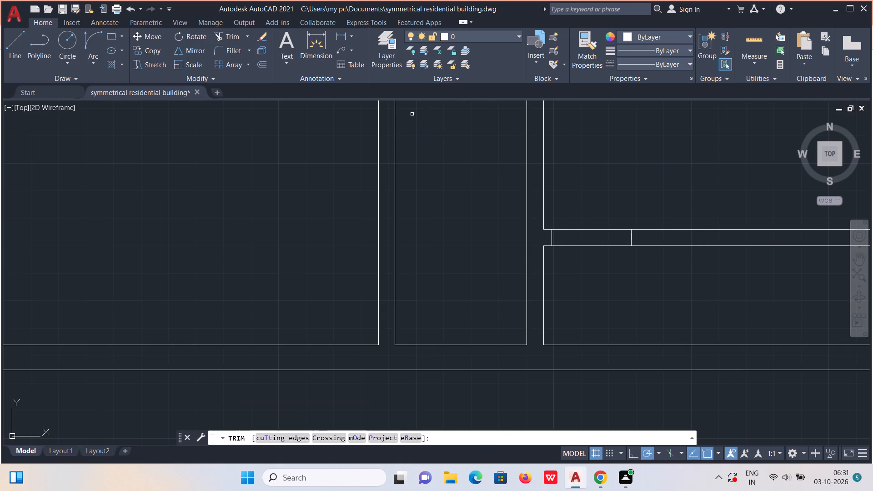
{"action": "left_click_drag", "start_coordinate": [581, 212], "coordinate": [581, 266]}
{"action": "key", "text": "Escape"}
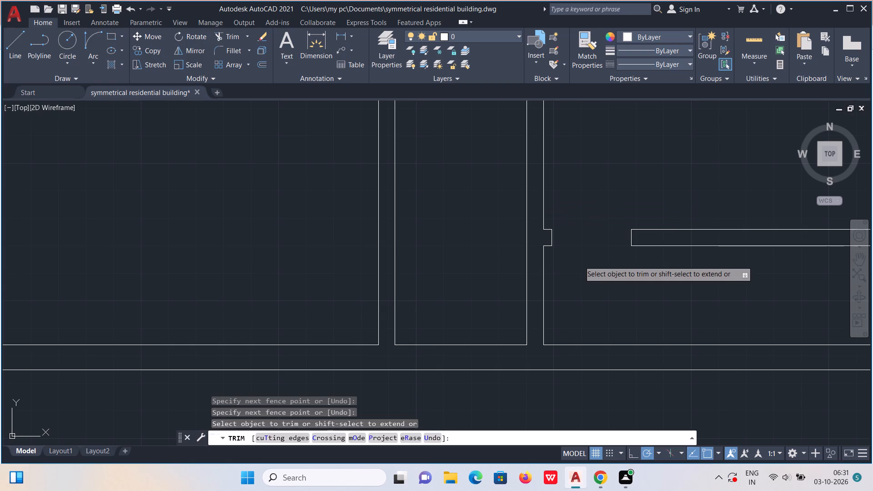
Draw a 2'5" door leaf downward into the narrow bottom room from the left jamb's lower corner.
{"action": "key", "text": "l"}
{"action": "key", "text": "Return"}
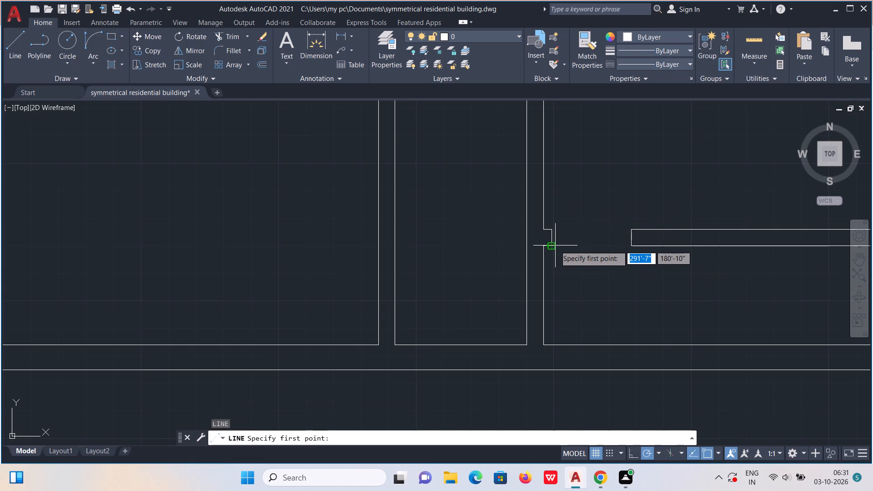
{"action": "left_click", "coordinate": [552, 246]}
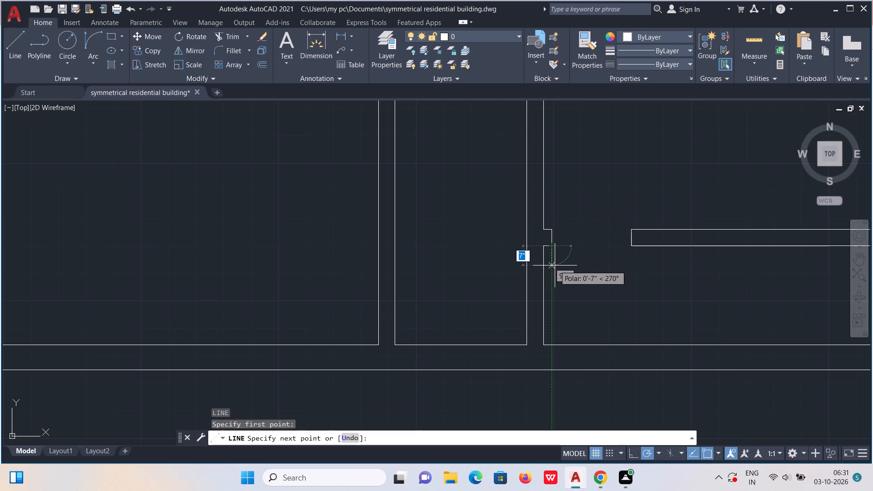
{"action": "type", "text": "2'5\""}
{"action": "key", "text": "Return"}
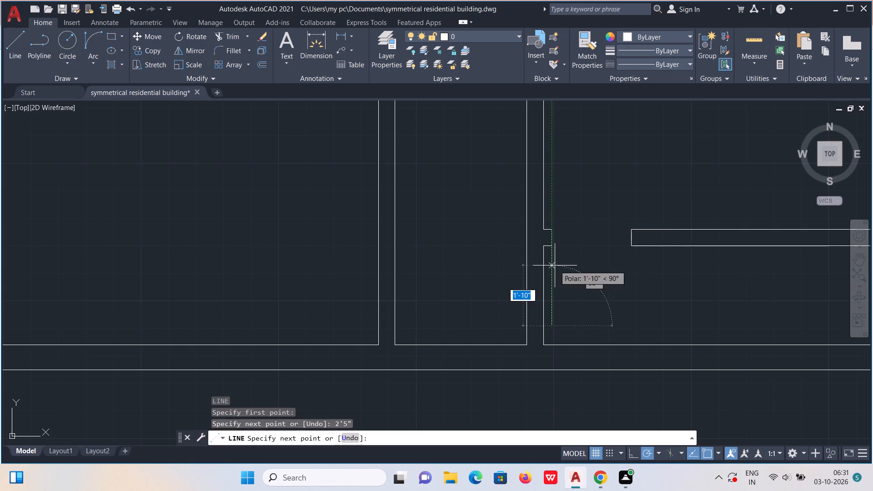
Draw the narrow bottom room door's swing arc from the leaf's free end to the right jamb's lower corner, starting tangent horizontally.
{"action": "left_click", "coordinate": [99, 42]}
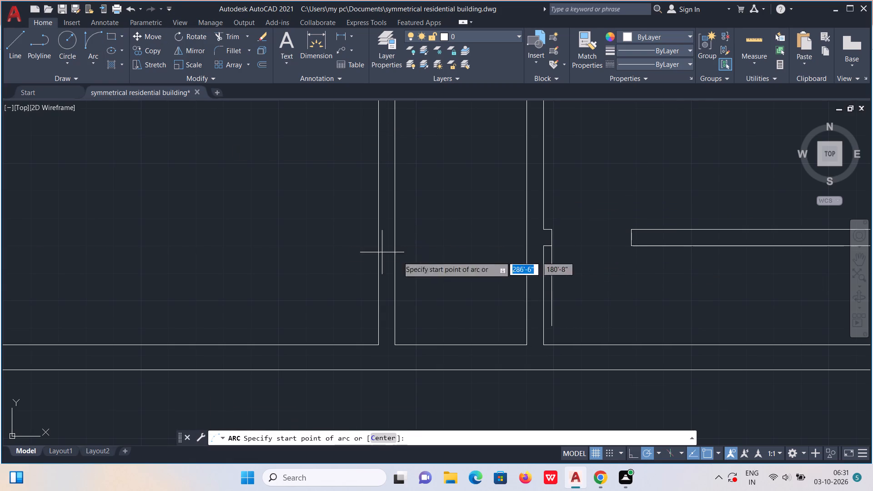
{"action": "left_click", "coordinate": [548, 323]}
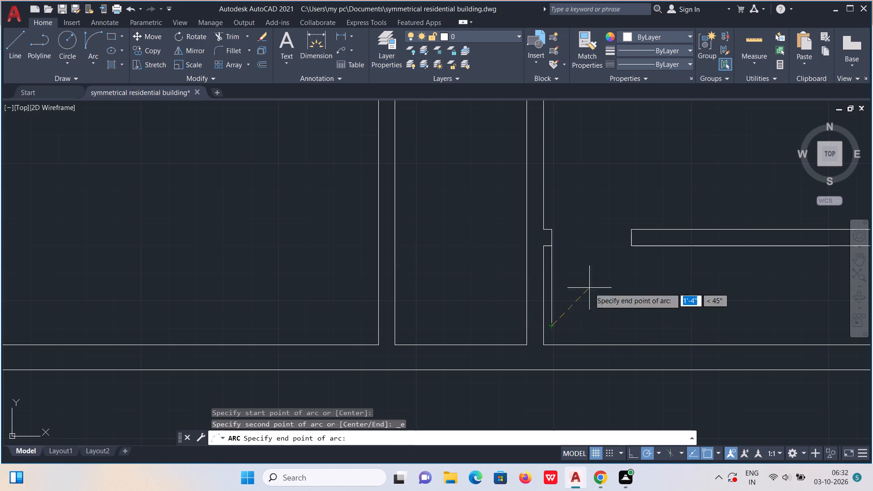
{"action": "left_click", "coordinate": [630, 246]}
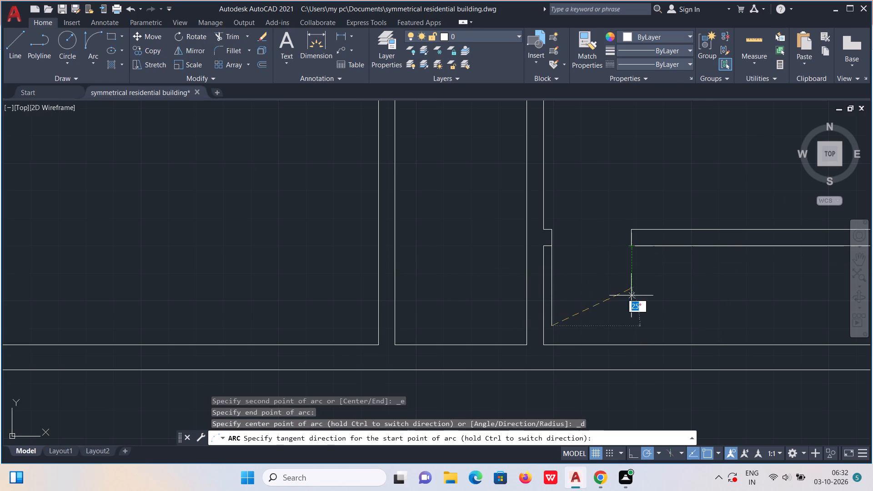
{"action": "left_click", "coordinate": [633, 322]}
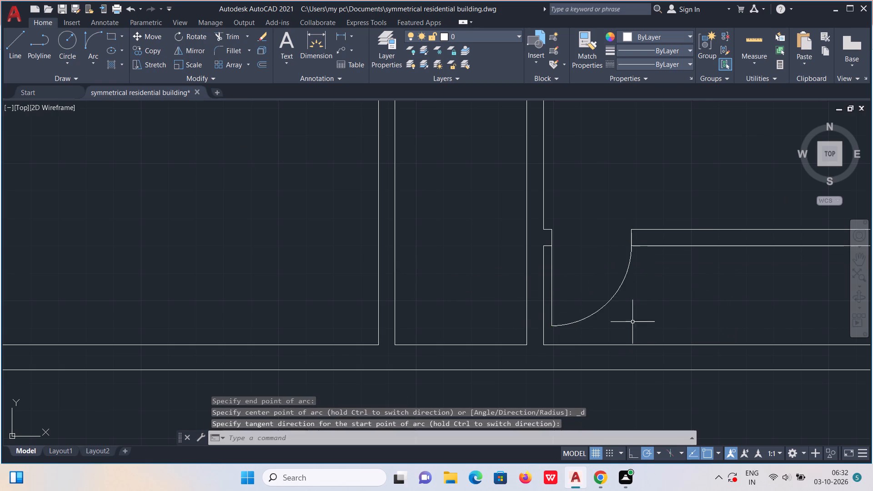
Draw a jamb line across the left end of the short horizontal wall above the small room beside the larger right-hand room.
{"action": "scroll", "coordinate": [590, 306], "scroll_direction": "down", "scroll_amount": 2}
{"action": "key", "text": "Escape"}
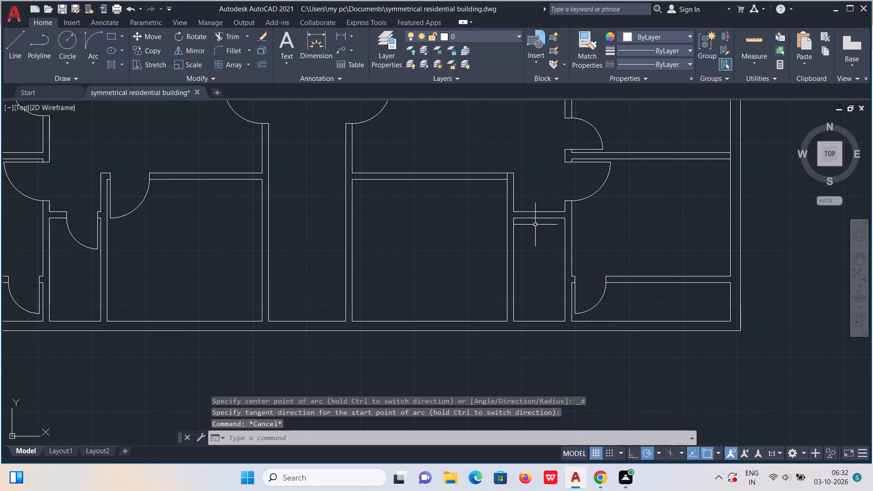
{"action": "key", "text": "l"}
{"action": "key", "text": "Return"}
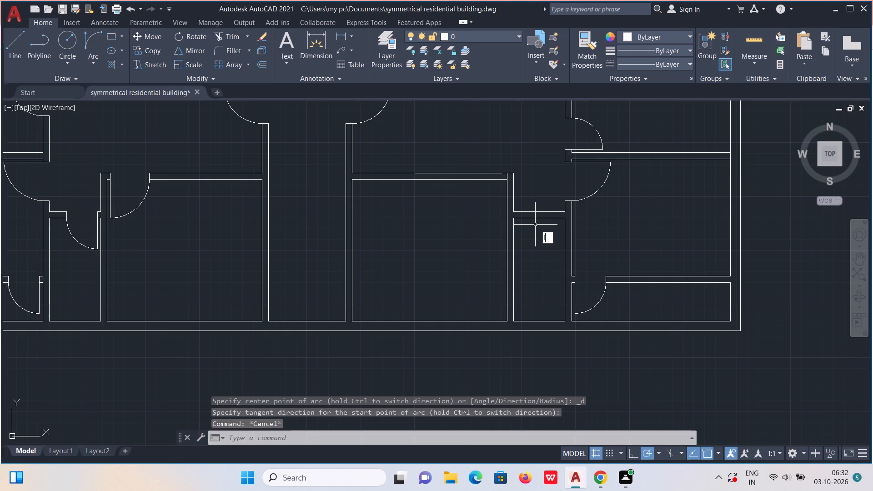
{"action": "scroll", "coordinate": [517, 220], "scroll_direction": "up", "scroll_amount": 3}
{"action": "left_click", "coordinate": [511, 183]}
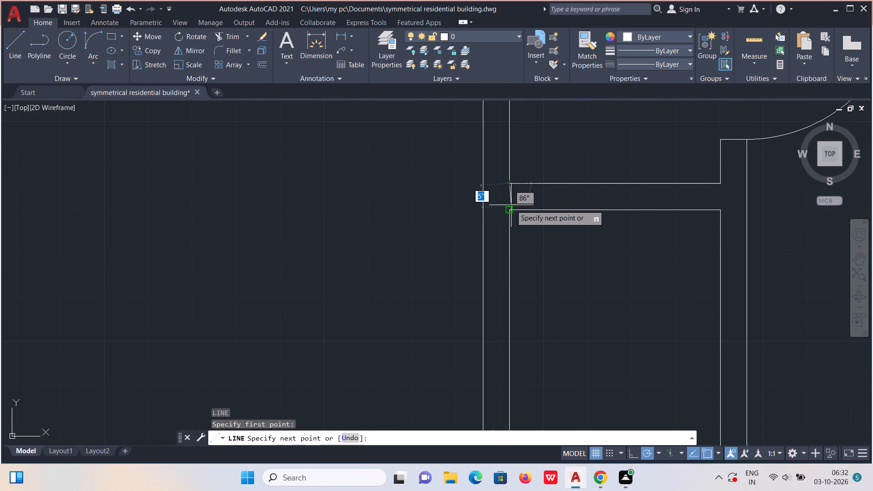
{"action": "left_click", "coordinate": [511, 211]}
{"action": "key", "text": "Escape"}
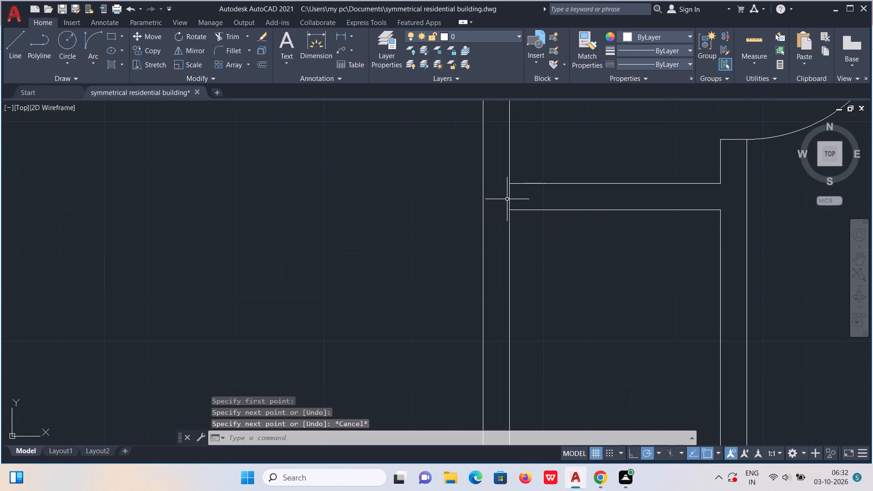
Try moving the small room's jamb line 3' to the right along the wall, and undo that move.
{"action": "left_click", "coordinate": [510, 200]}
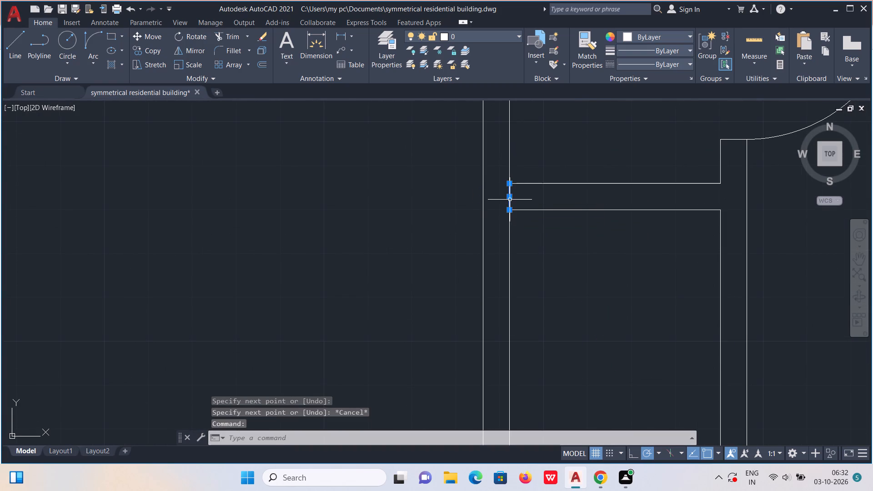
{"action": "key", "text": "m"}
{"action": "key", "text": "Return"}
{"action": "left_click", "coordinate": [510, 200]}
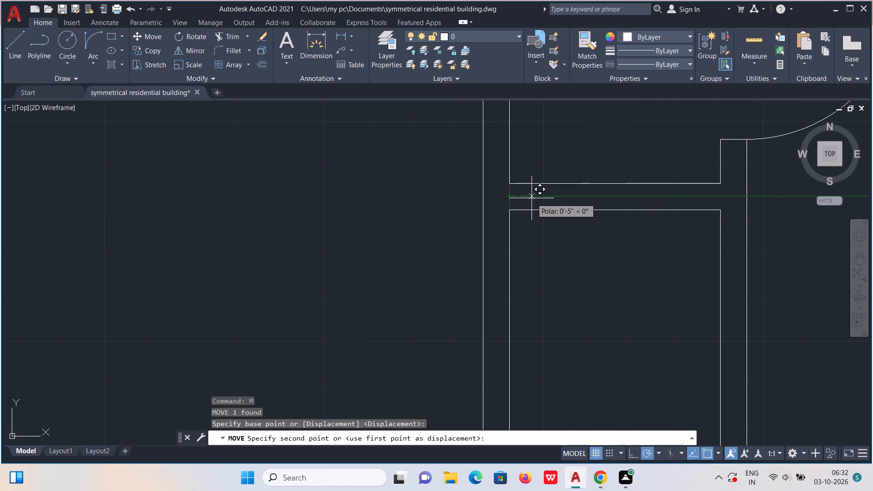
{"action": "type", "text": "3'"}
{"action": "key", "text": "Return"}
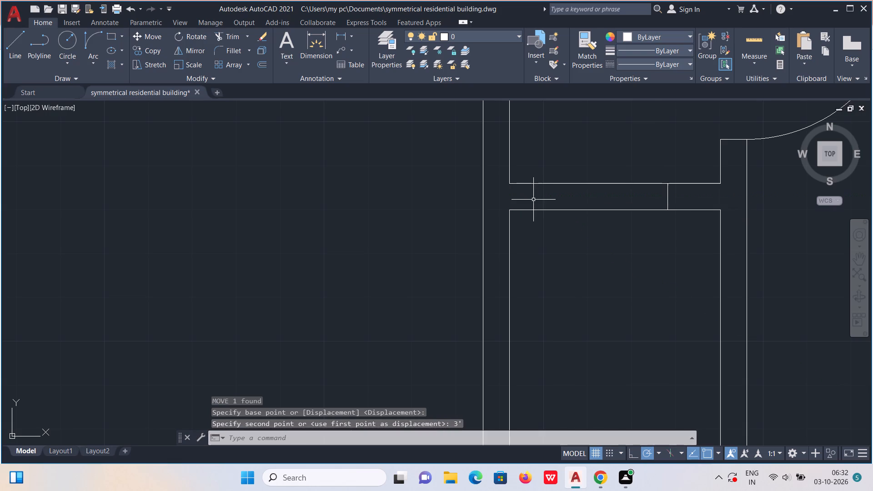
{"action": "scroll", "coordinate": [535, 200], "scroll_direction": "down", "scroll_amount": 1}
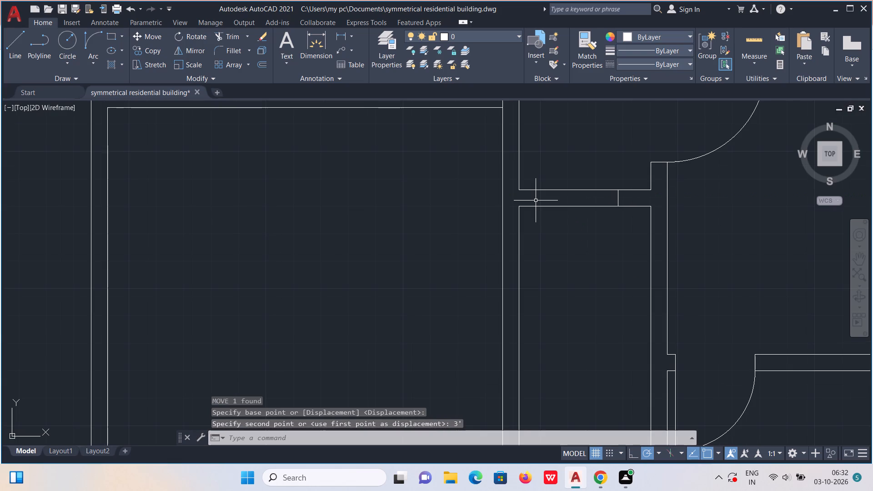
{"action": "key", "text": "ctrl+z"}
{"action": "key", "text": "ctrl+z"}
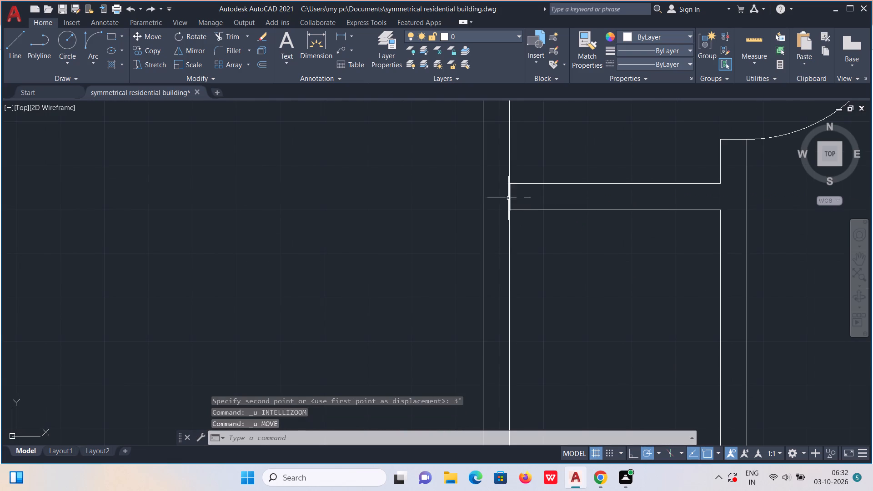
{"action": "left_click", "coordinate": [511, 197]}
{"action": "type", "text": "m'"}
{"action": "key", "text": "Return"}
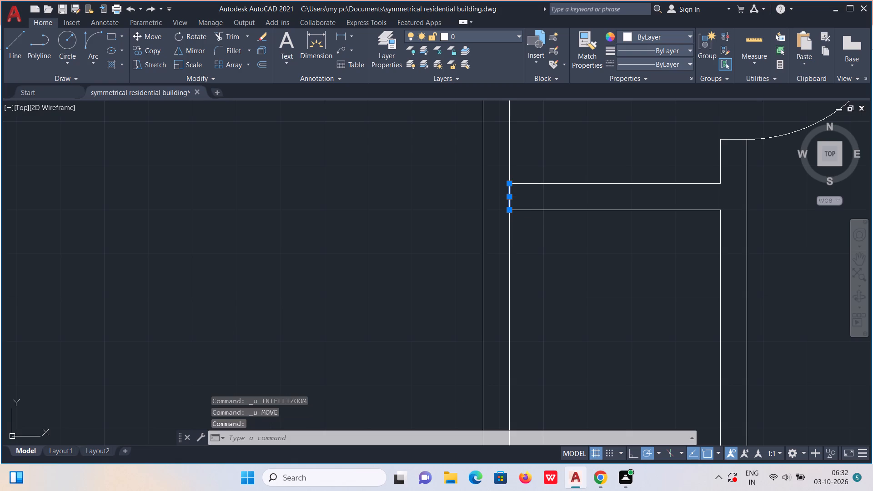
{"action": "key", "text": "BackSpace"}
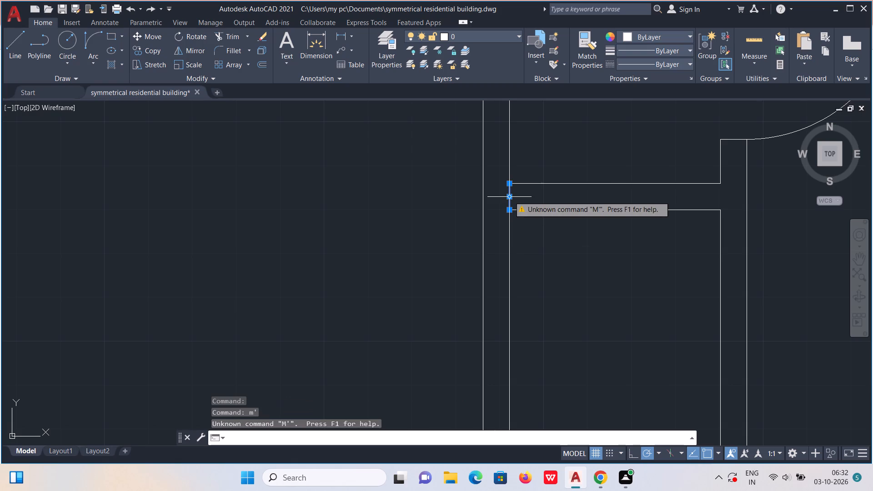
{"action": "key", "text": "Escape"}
Move the small room's jamb line 3" to the right along the short horizontal wall.
{"action": "left_click", "coordinate": [509, 196]}
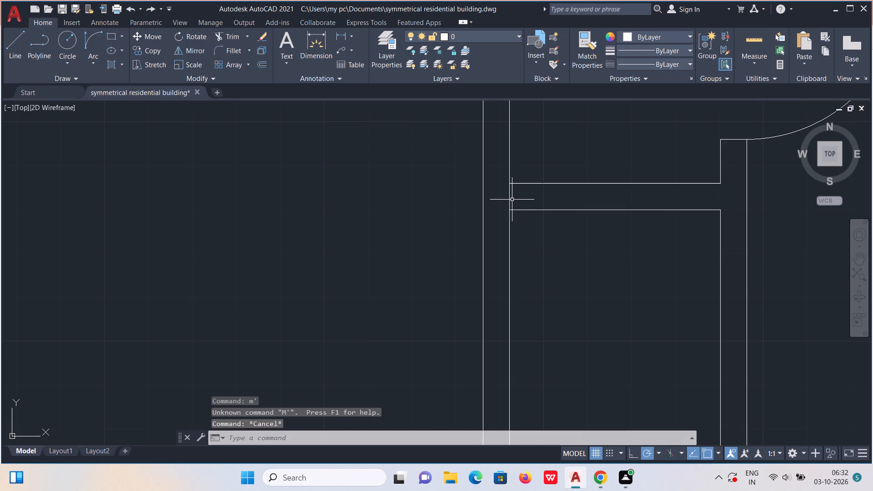
{"action": "left_click", "coordinate": [510, 199]}
{"action": "key", "text": "m"}
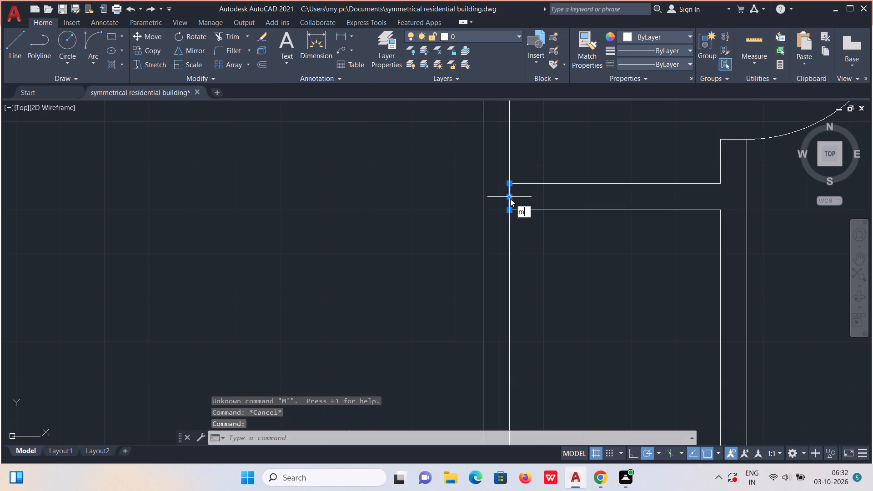
{"action": "key", "text": "Return"}
{"action": "left_click", "coordinate": [510, 199]}
{"action": "type", "text": "3\""}
{"action": "key", "text": "Return"}
Copy the small room's jamb line 2'5" to the right and trim the wall lines between the two jambs to open the doorway.
{"action": "left_click", "coordinate": [523, 198]}
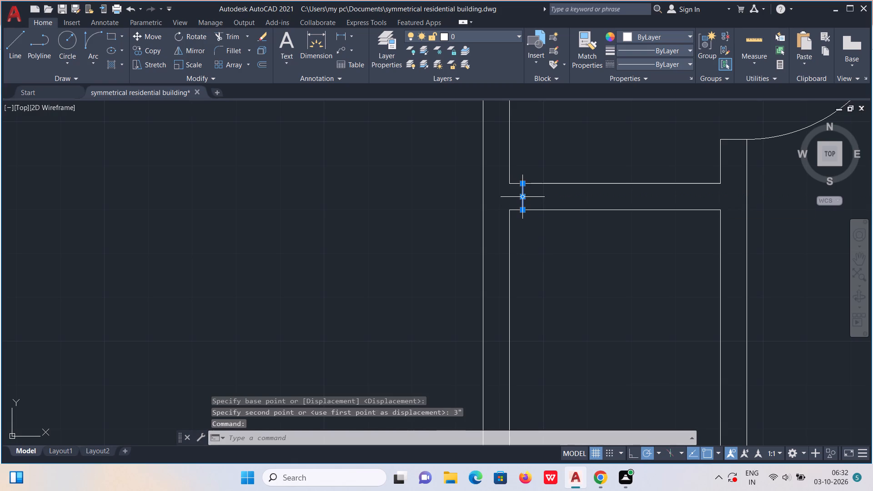
{"action": "type", "text": "co"}
{"action": "key", "text": "Return"}
{"action": "left_click", "coordinate": [523, 197]}
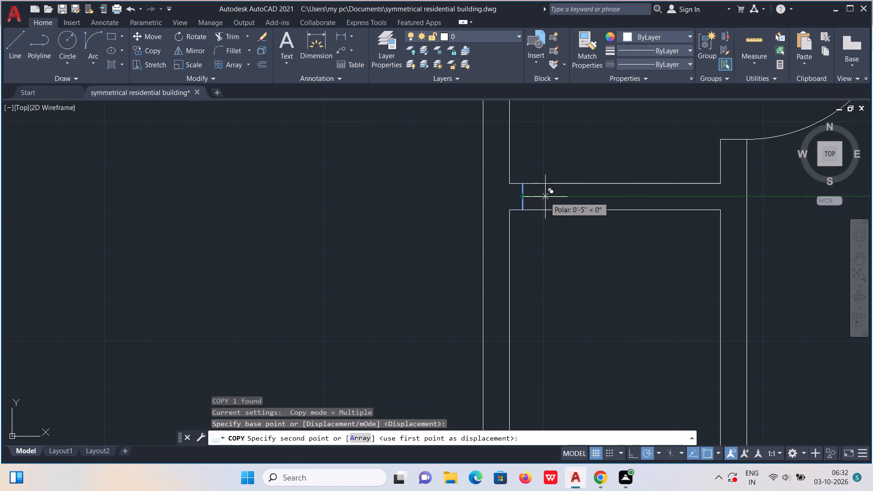
{"action": "type", "text": "2'5\""}
{"action": "key", "text": "Return"}
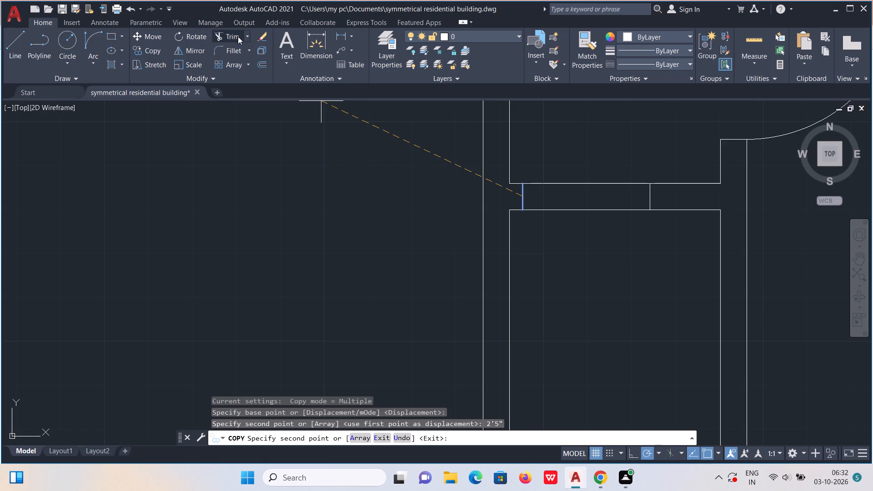
{"action": "left_click", "coordinate": [238, 36]}
{"action": "left_click_drag", "start_coordinate": [576, 166], "coordinate": [581, 225]}
{"action": "key", "text": "Escape"}
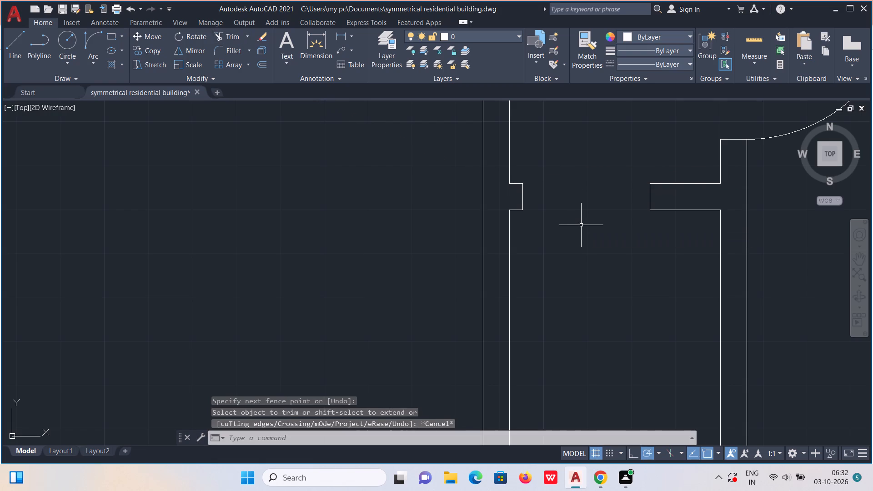
Draw a 2'5" door leaf downward into the small room from the left jamb's lower corner.
{"action": "key", "text": "l"}
{"action": "key", "text": "Return"}
{"action": "left_click", "coordinate": [525, 212]}
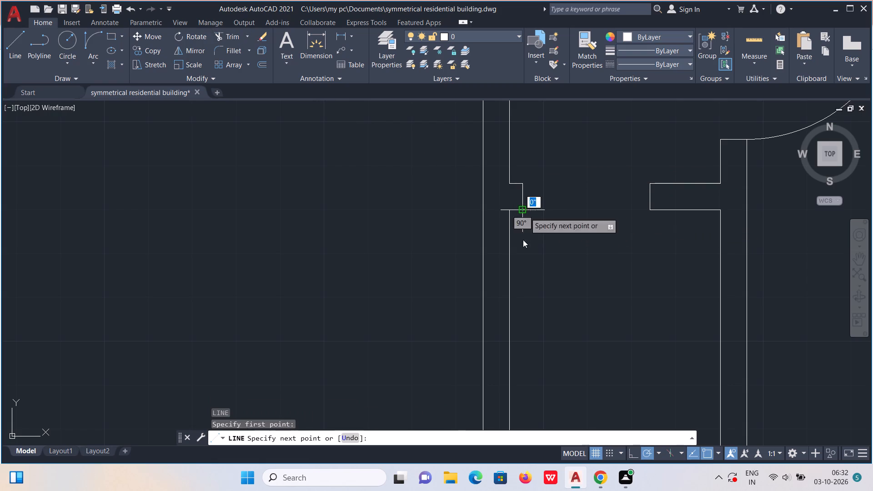
{"action": "type", "text": "2'5\""}
{"action": "key", "text": "Return"}
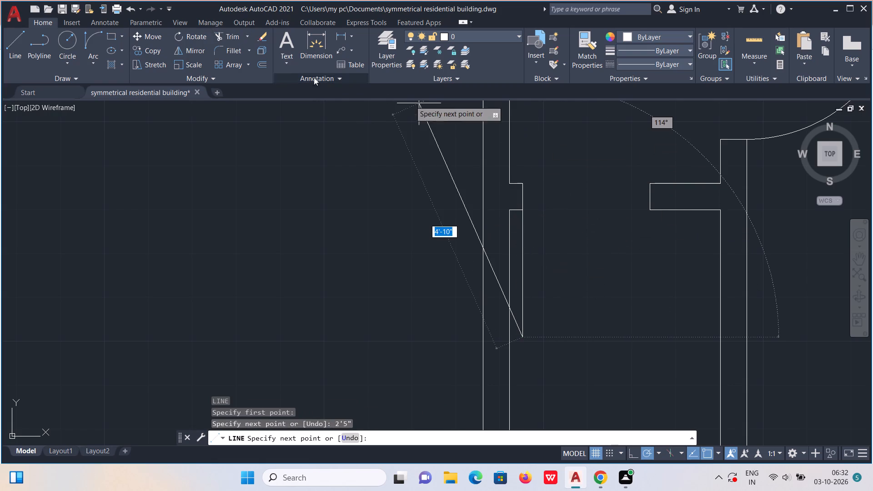
Draw the small room's door swing arc from the leaf's lower end to the right jamb's lower corner.
{"action": "left_click", "coordinate": [91, 45]}
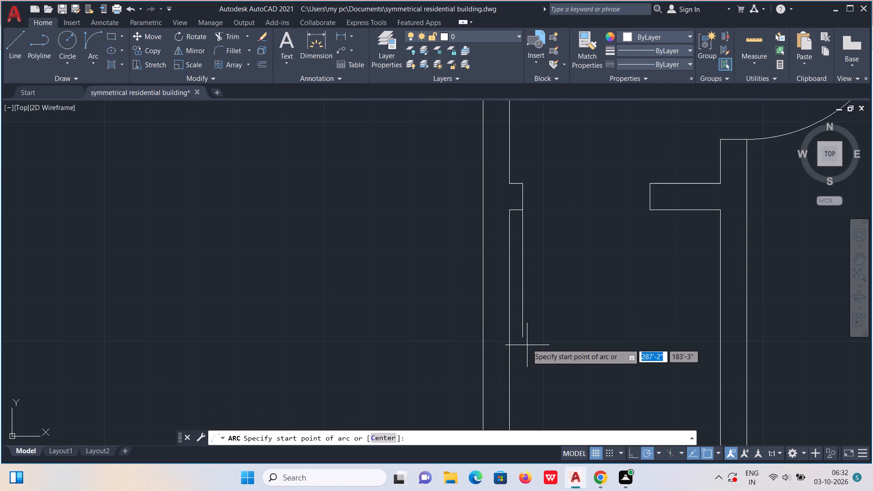
{"action": "left_click", "coordinate": [526, 339]}
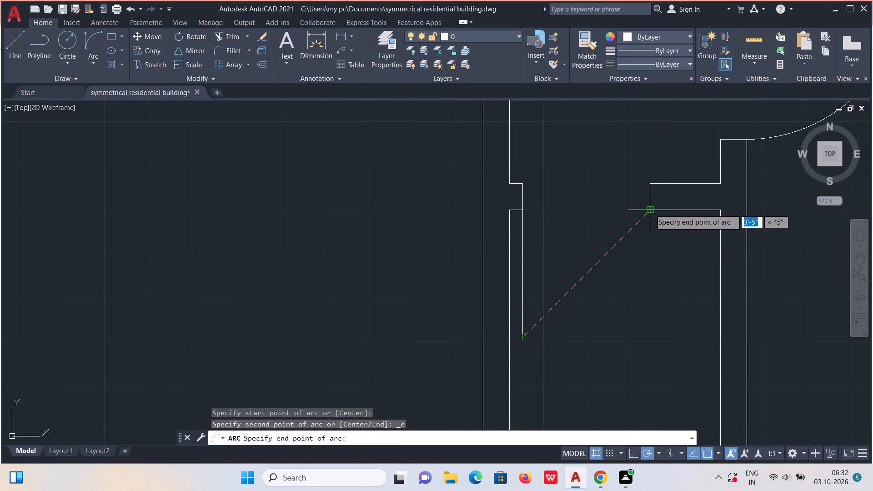
{"action": "left_click", "coordinate": [650, 209]}
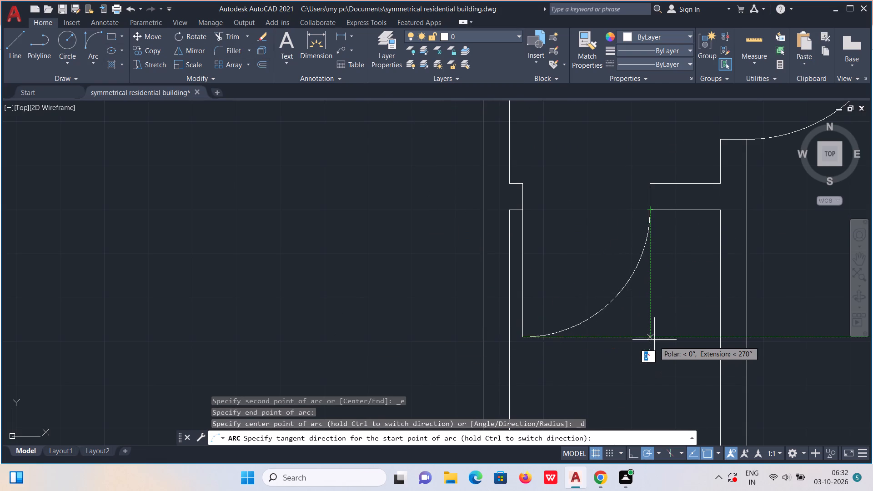
{"action": "left_click", "coordinate": [654, 337]}
Draw a jamb line across the lower-right large room's top wall at the room's inner right corner.
{"action": "scroll", "coordinate": [654, 337], "scroll_direction": "down", "scroll_amount": 3}
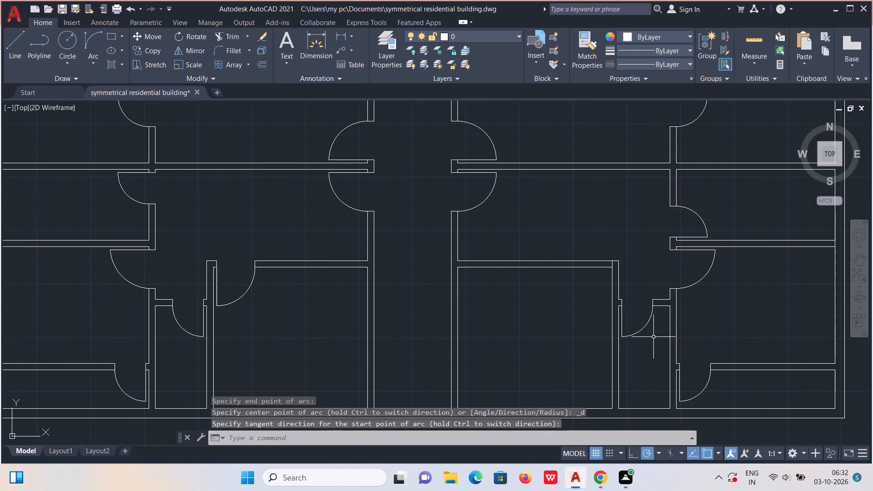
{"action": "scroll", "coordinate": [541, 333], "scroll_direction": "down", "scroll_amount": 1}
{"action": "middle_click_drag", "start_coordinate": [542, 333], "coordinate": [548, 326]}
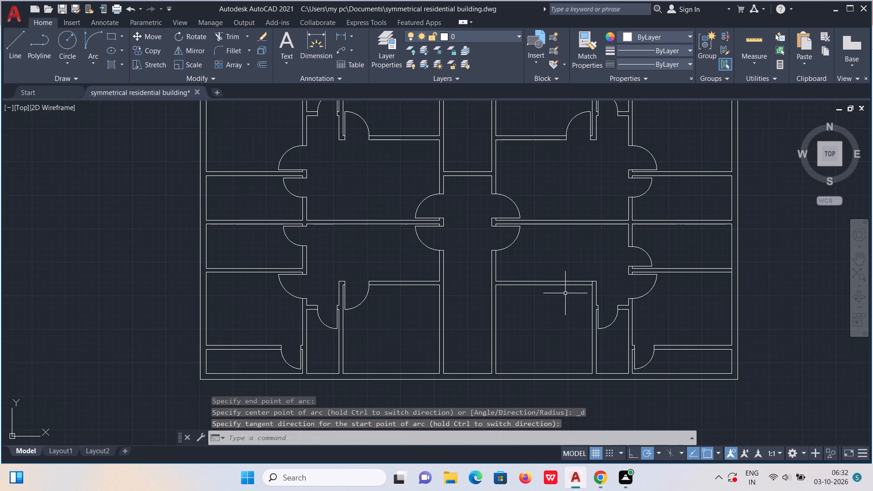
{"action": "scroll", "coordinate": [565, 291], "scroll_direction": "up", "scroll_amount": 3}
{"action": "key", "text": "l"}
{"action": "key", "text": "Return"}
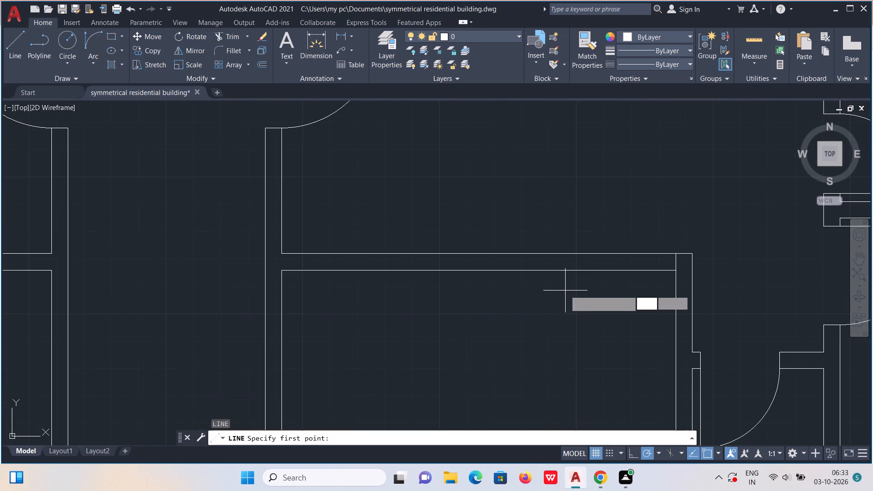
{"action": "left_click", "coordinate": [677, 271]}
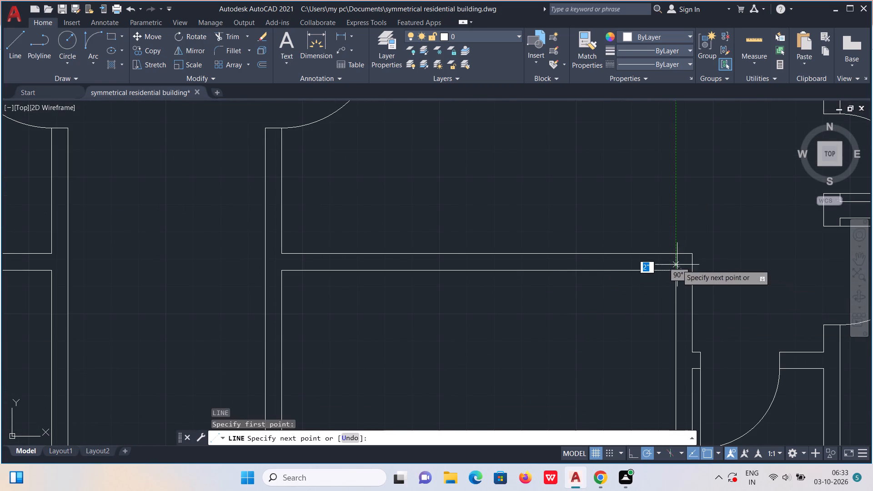
{"action": "left_click", "coordinate": [677, 255]}
{"action": "key", "text": "Escape"}
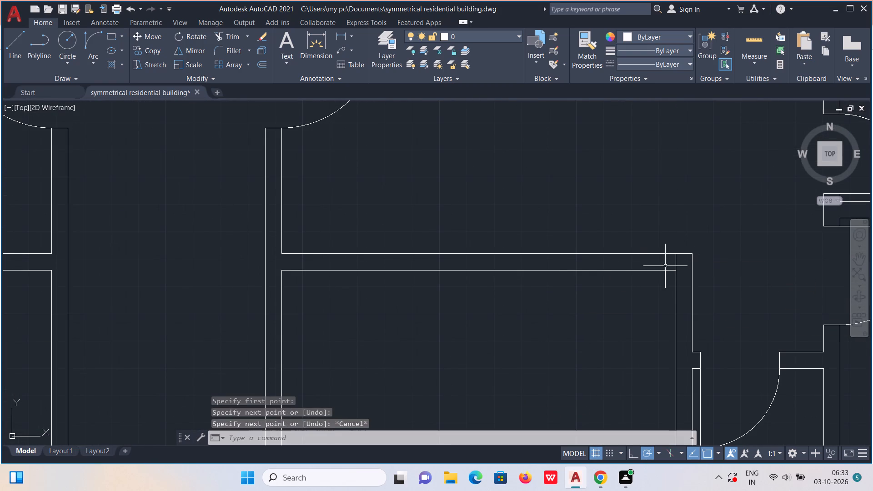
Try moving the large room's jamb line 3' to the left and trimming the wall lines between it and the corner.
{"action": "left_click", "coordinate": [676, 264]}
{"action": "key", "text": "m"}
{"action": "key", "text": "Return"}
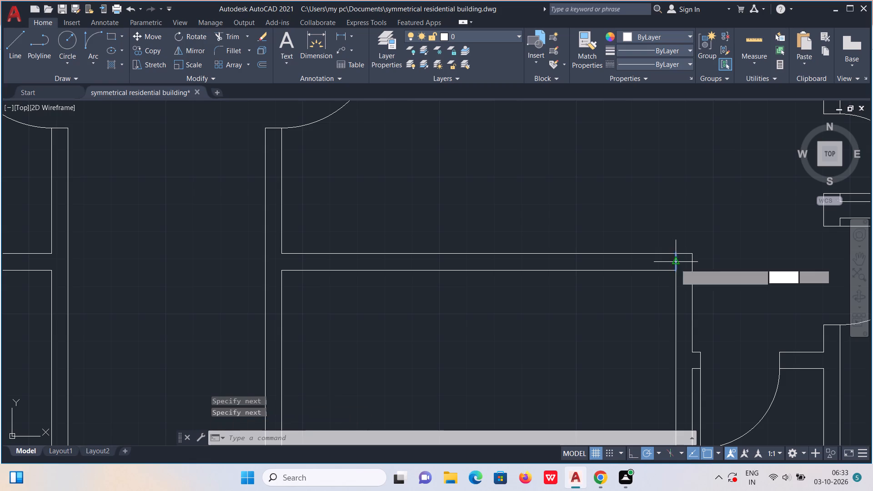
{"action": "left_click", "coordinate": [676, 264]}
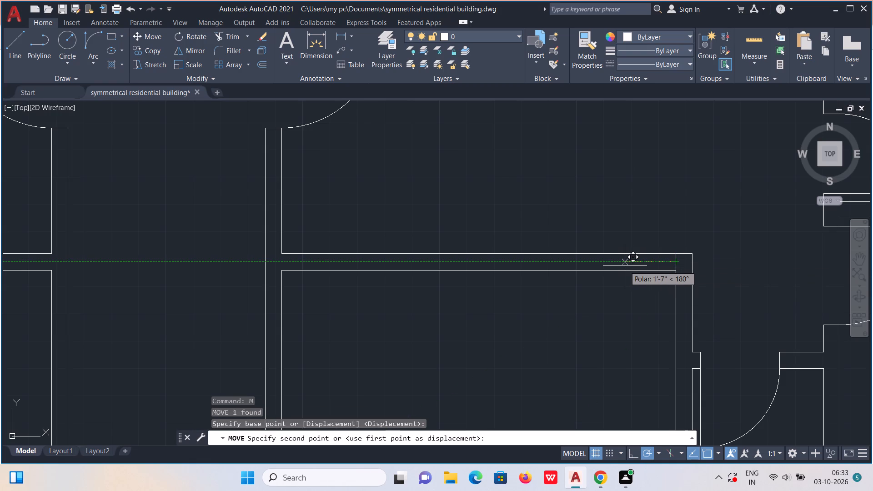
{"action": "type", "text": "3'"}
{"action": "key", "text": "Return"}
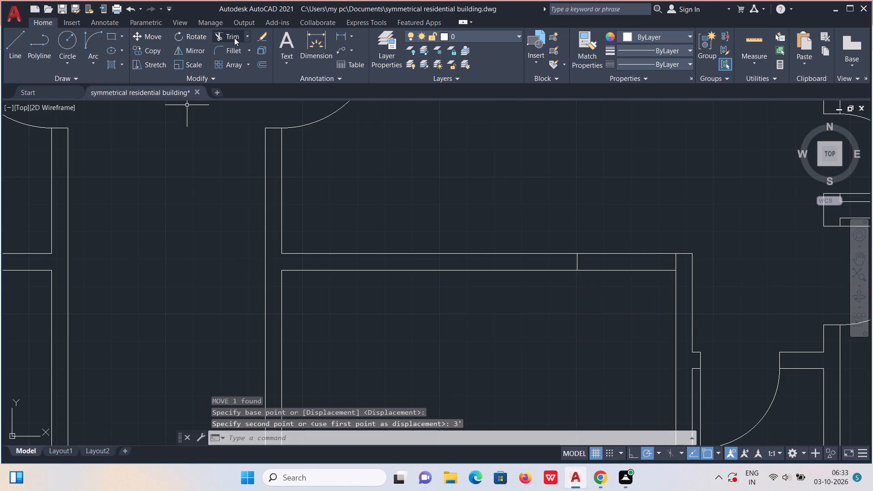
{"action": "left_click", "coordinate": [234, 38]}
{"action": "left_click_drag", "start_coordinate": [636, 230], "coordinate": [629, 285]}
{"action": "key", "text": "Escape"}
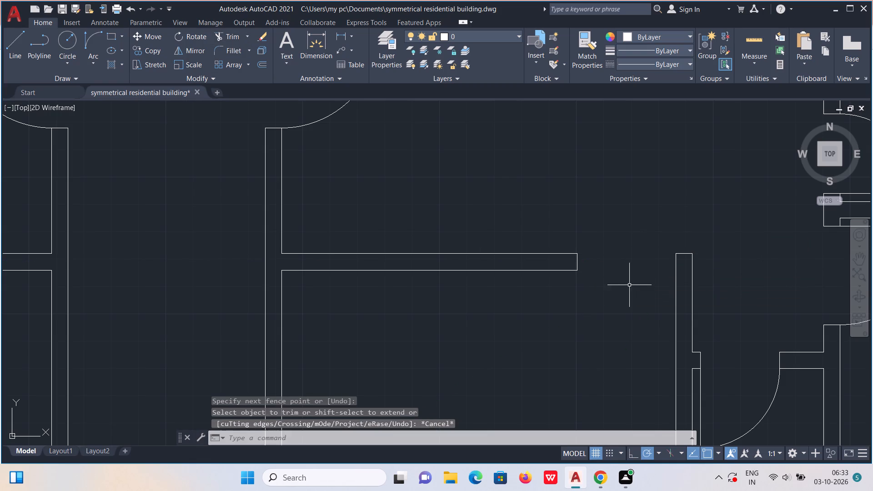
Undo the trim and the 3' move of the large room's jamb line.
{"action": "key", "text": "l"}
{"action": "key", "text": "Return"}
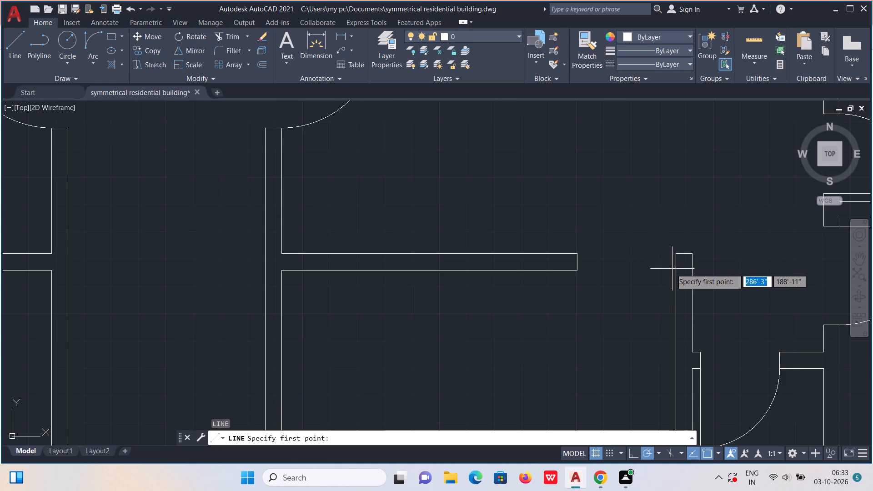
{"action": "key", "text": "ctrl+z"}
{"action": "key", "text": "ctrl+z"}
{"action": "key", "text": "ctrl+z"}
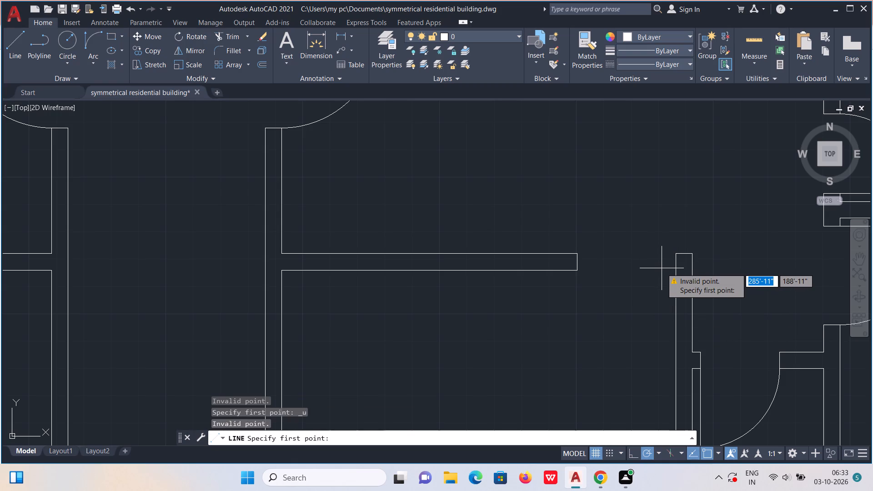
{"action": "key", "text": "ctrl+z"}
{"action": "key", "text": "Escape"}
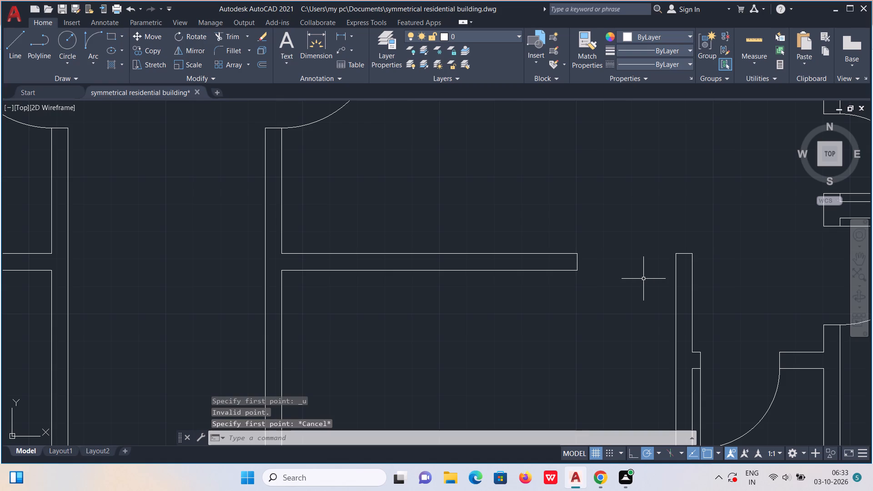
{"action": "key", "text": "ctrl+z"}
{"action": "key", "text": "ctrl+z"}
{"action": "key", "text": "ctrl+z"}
Move the large room's jamb line 3" to the left along the top wall.
{"action": "scroll", "coordinate": [686, 257], "scroll_direction": "up", "scroll_amount": 2}
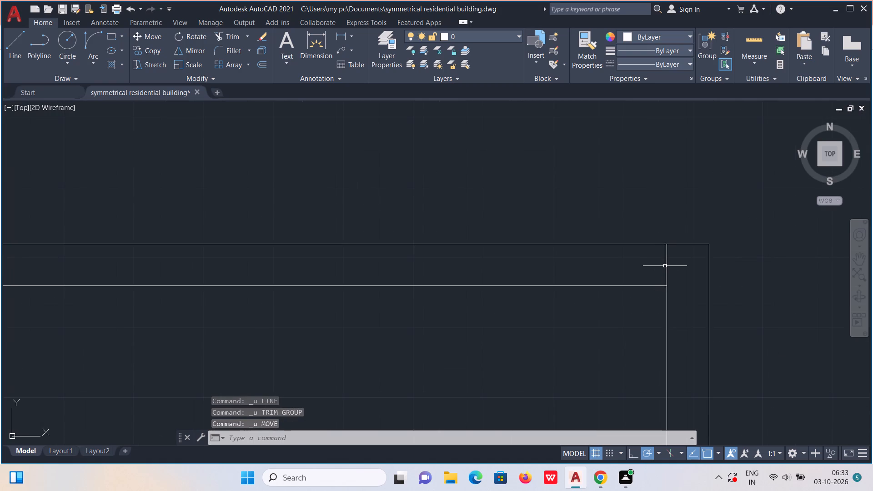
{"action": "left_click", "coordinate": [667, 266]}
{"action": "key", "text": "m"}
{"action": "key", "text": "Return"}
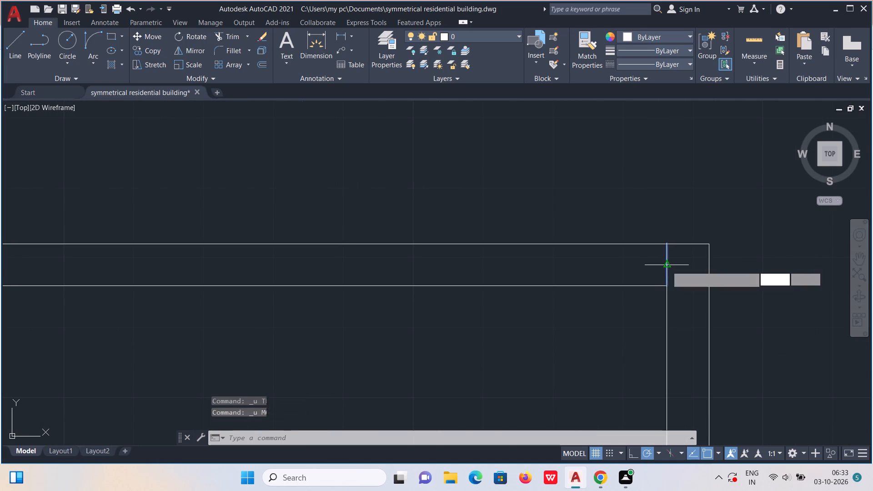
{"action": "left_click", "coordinate": [667, 266]}
{"action": "type", "text": "3\""}
{"action": "key", "text": "Return"}
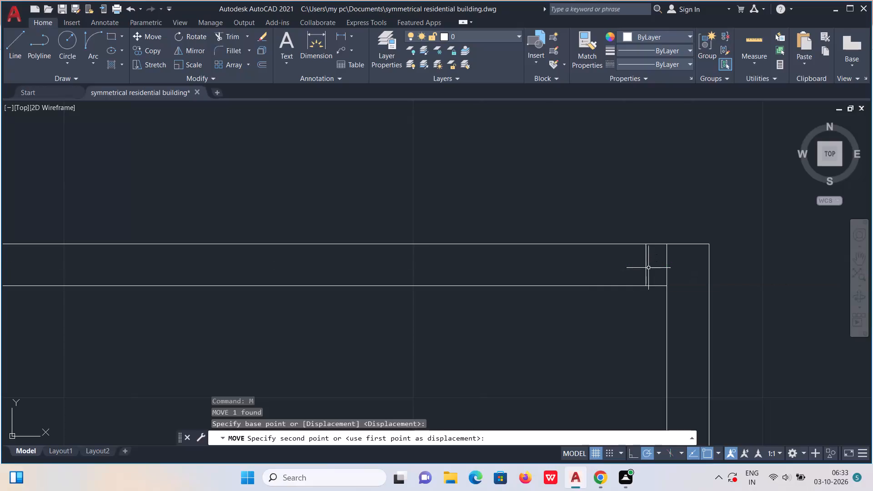
Copy the jamb line 3' to the left, trim the wall lines between the jambs, and trim the leftover line at the corner.
{"action": "left_click", "coordinate": [647, 267]}
{"action": "type", "text": "co"}
{"action": "key", "text": "Return"}
{"action": "left_click", "coordinate": [647, 267]}
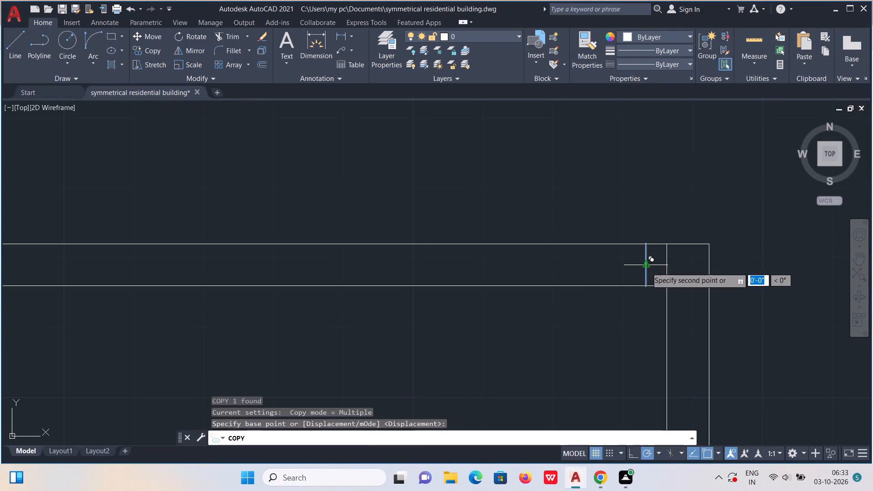
{"action": "type", "text": "3'"}
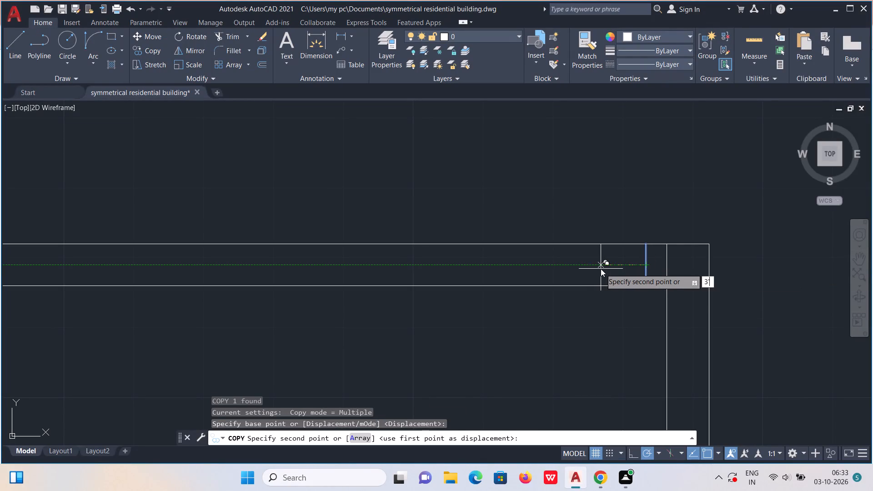
{"action": "key", "text": "Return"}
{"action": "left_click", "coordinate": [238, 37]}
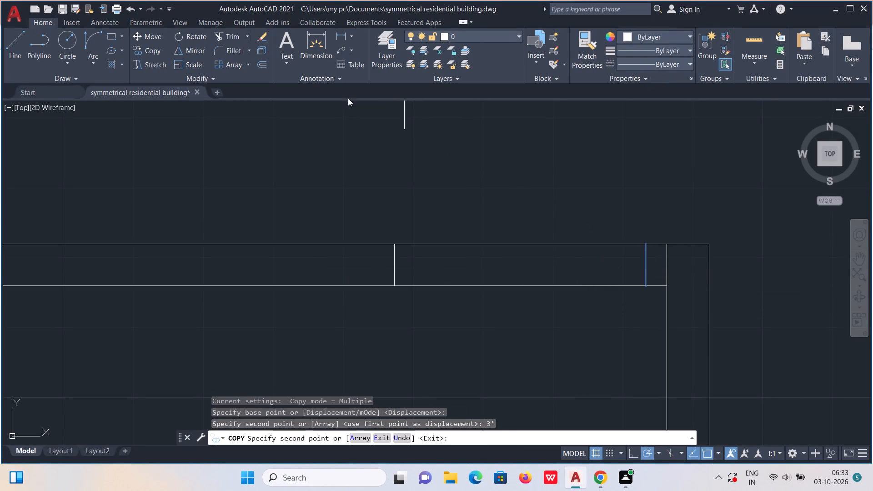
{"action": "left_click_drag", "start_coordinate": [480, 185], "coordinate": [504, 327]}
{"action": "left_click_drag", "start_coordinate": [659, 267], "coordinate": [672, 269]}
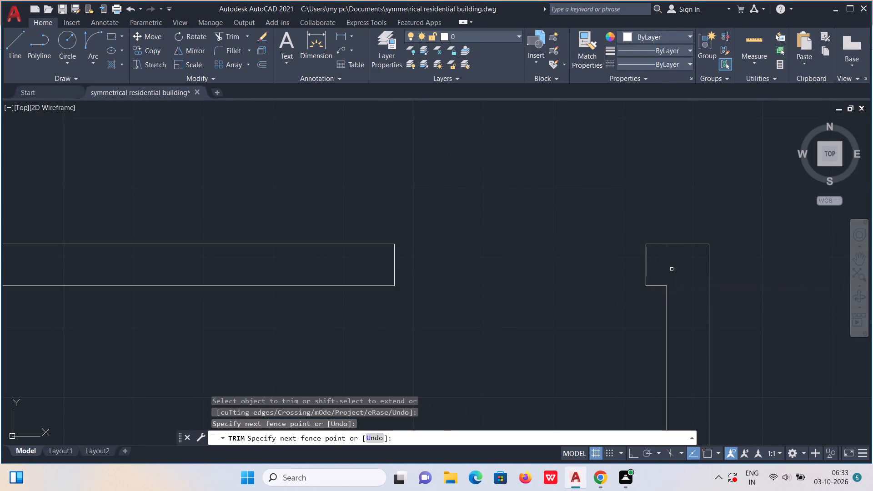
{"action": "key", "text": "Escape"}
Draw a 3' door leaf downward into the large room from the right jamb's lower corner.
{"action": "key", "text": "l"}
{"action": "key", "text": "Return"}
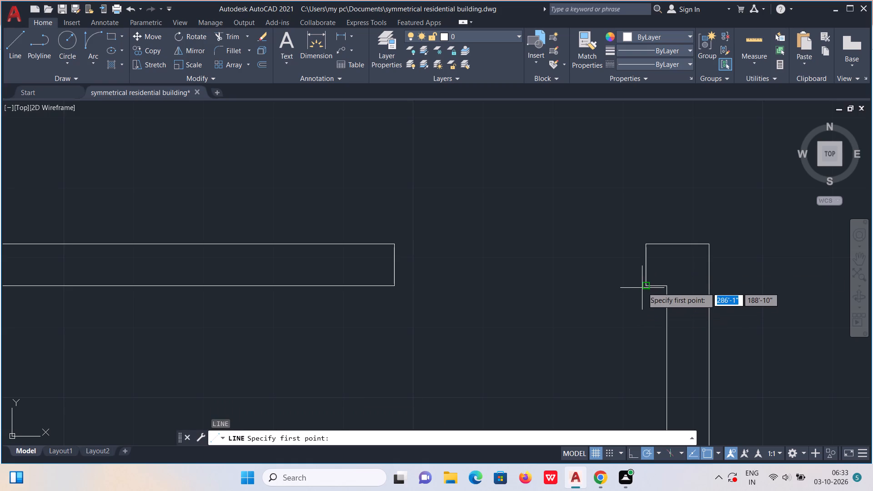
{"action": "left_click", "coordinate": [643, 286]}
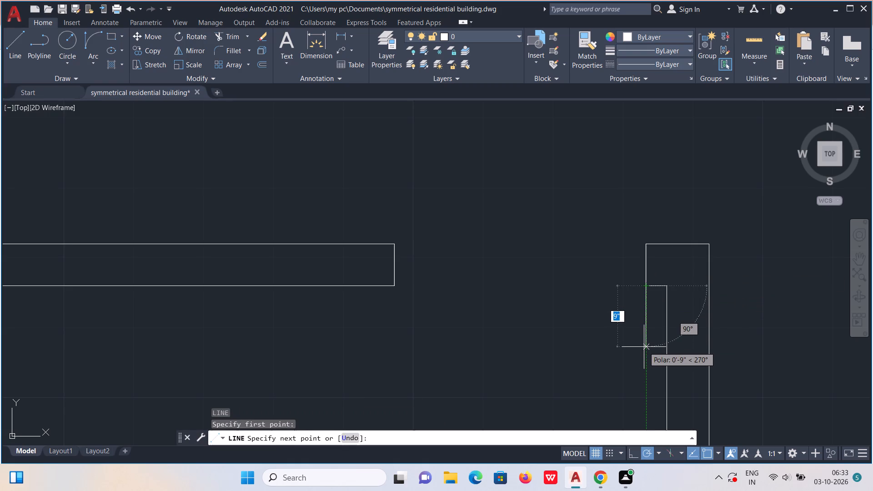
{"action": "type", "text": "3'"}
{"action": "key", "text": "Return"}
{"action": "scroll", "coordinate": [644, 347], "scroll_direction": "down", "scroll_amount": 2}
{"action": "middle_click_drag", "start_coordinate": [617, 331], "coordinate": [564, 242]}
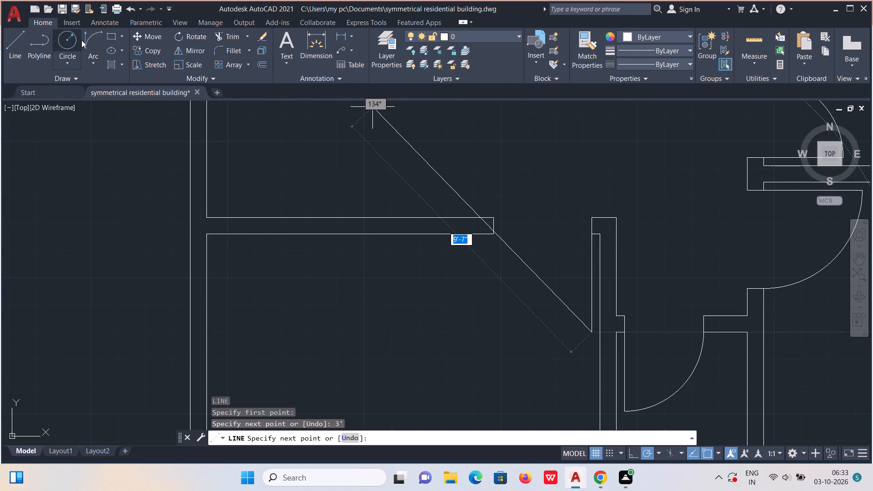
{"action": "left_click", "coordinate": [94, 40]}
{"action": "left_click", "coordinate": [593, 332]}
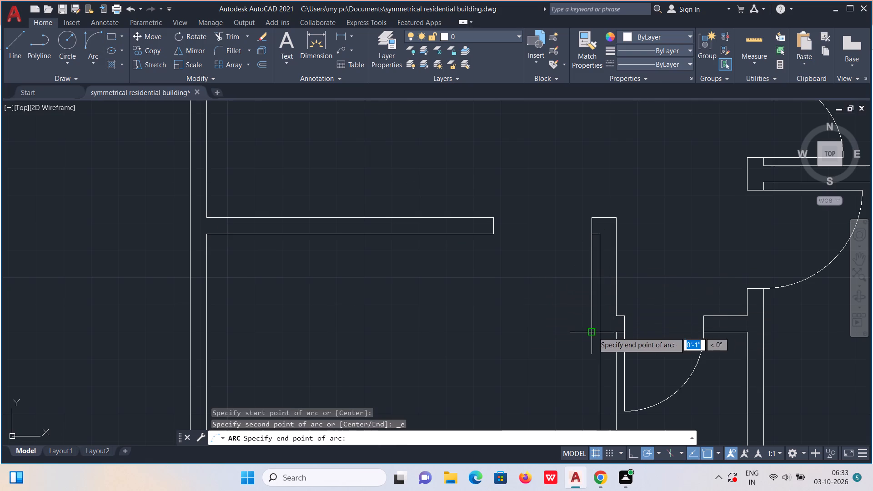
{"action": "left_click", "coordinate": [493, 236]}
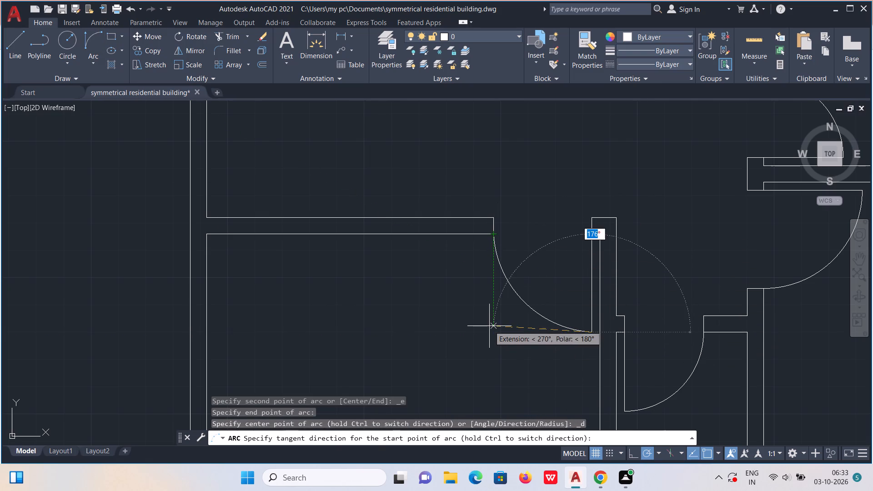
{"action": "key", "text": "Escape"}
Draw the large room's door swing arc from the left jamb's lower corner to the leaf's lower end.
{"action": "scroll", "coordinate": [502, 341], "scroll_direction": "down", "scroll_amount": 1}
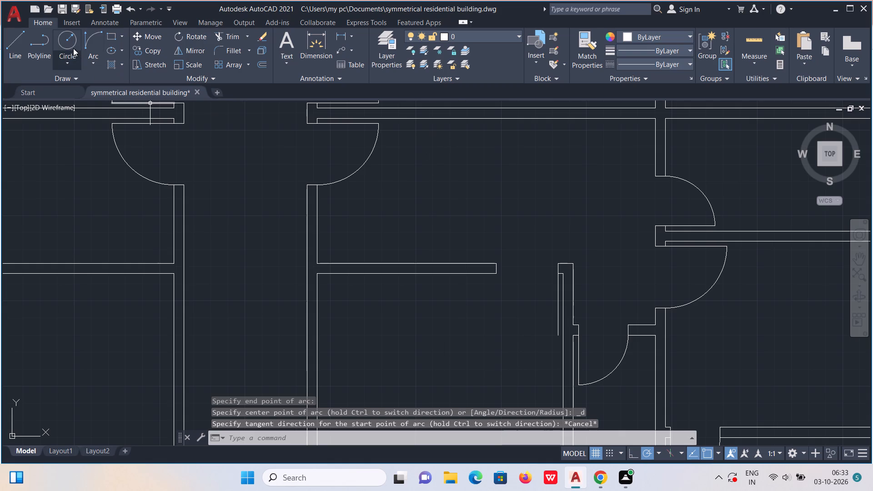
{"action": "left_click", "coordinate": [96, 39]}
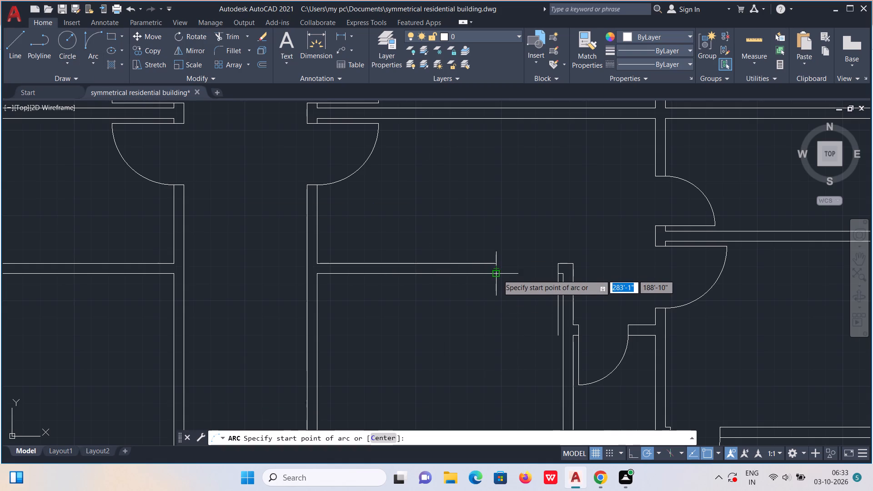
{"action": "left_click", "coordinate": [498, 275]}
{"action": "left_click", "coordinate": [555, 334]}
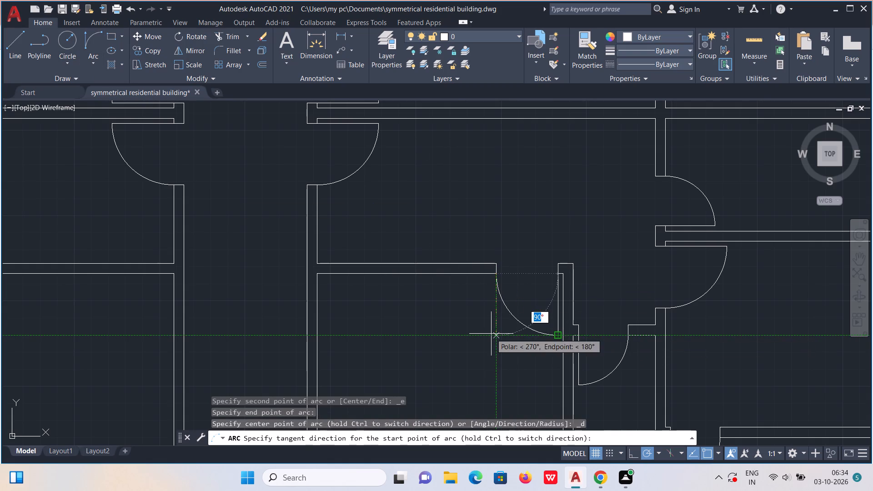
{"action": "left_click", "coordinate": [493, 331]}
Draw two vertical 9" closing lines across the top outer wall, one in line with each inner face of the central corridor.
{"action": "scroll", "coordinate": [493, 331], "scroll_direction": "down", "scroll_amount": 4}
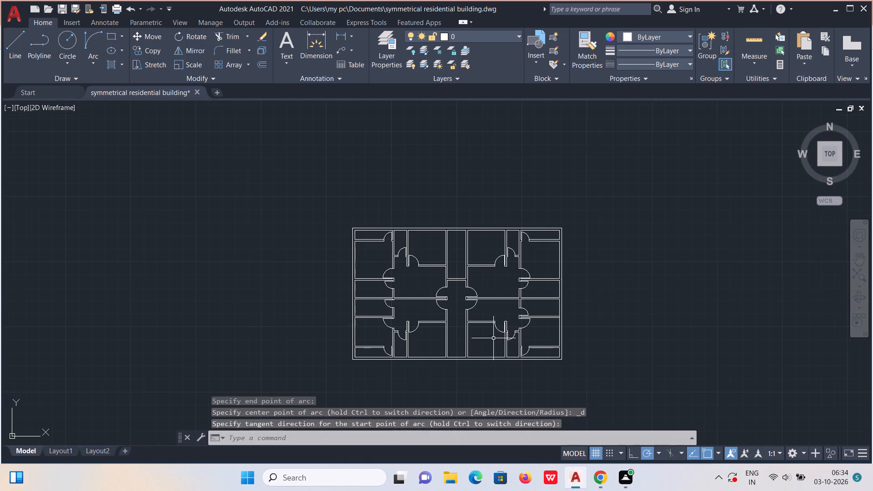
{"action": "middle_click_drag", "start_coordinate": [474, 339], "coordinate": [506, 312]}
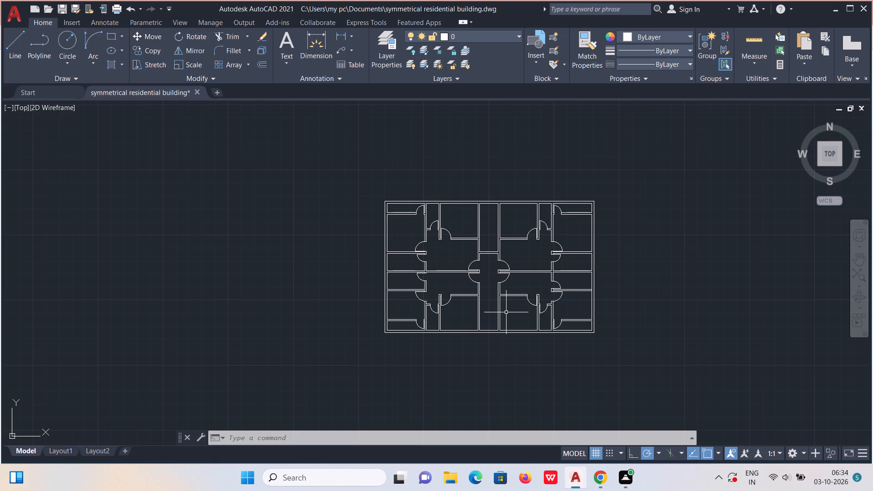
{"action": "scroll", "coordinate": [458, 247], "scroll_direction": "up", "scroll_amount": 2}
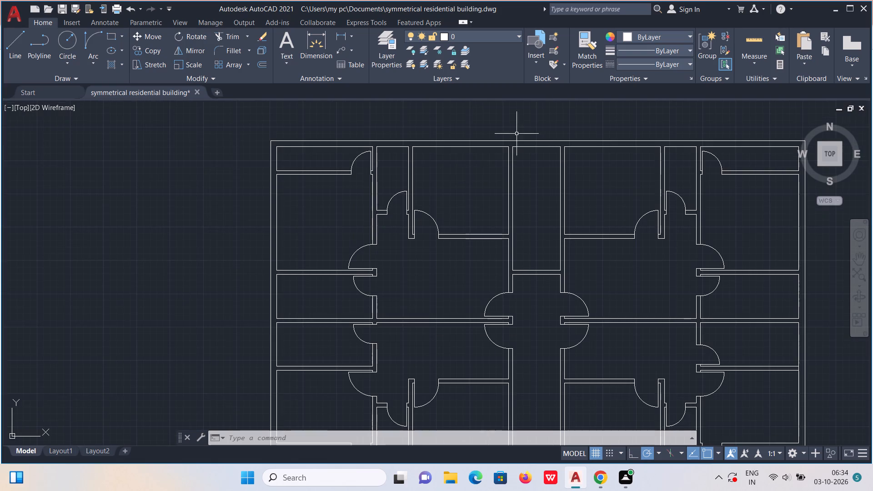
{"action": "middle_click_drag", "start_coordinate": [527, 165], "coordinate": [464, 263]}
{"action": "key", "text": "l"}
{"action": "key", "text": "Return"}
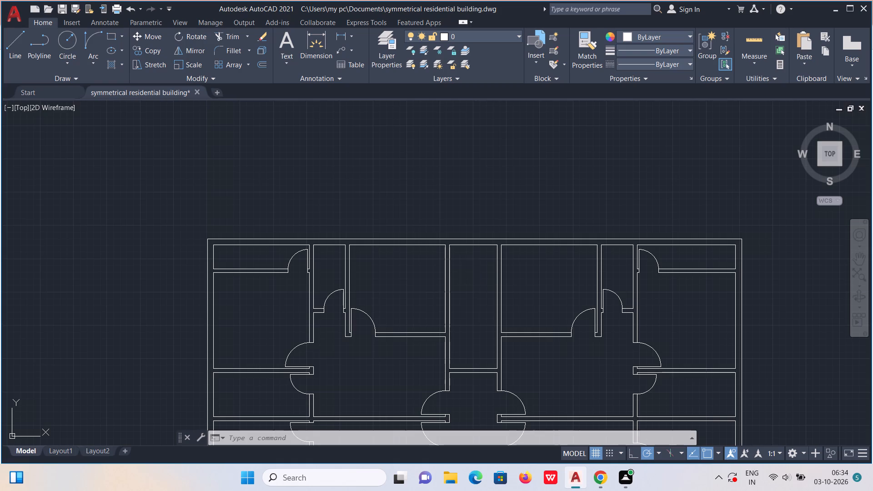
{"action": "scroll", "coordinate": [466, 244], "scroll_direction": "up", "scroll_amount": 2}
{"action": "left_click", "coordinate": [423, 248]}
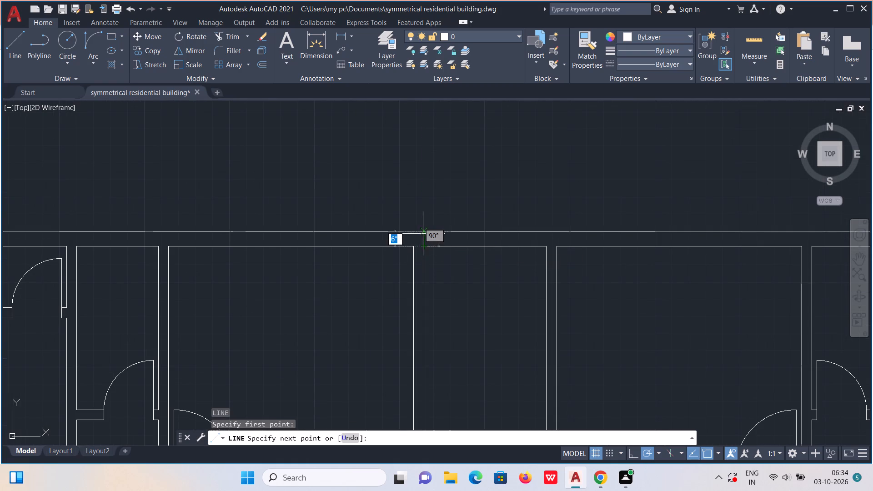
{"action": "left_click", "coordinate": [421, 228]}
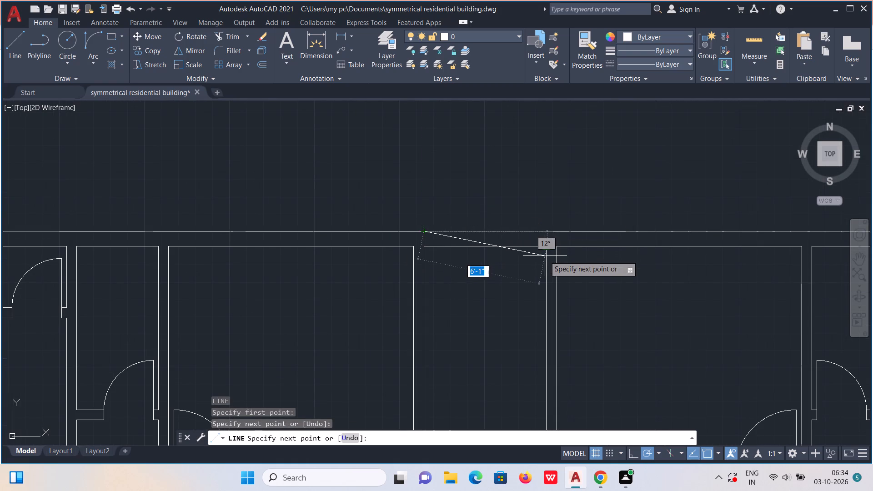
{"action": "key", "text": "Escape"}
{"action": "key", "text": "l"}
{"action": "key", "text": "Return"}
{"action": "left_click", "coordinate": [545, 248]}
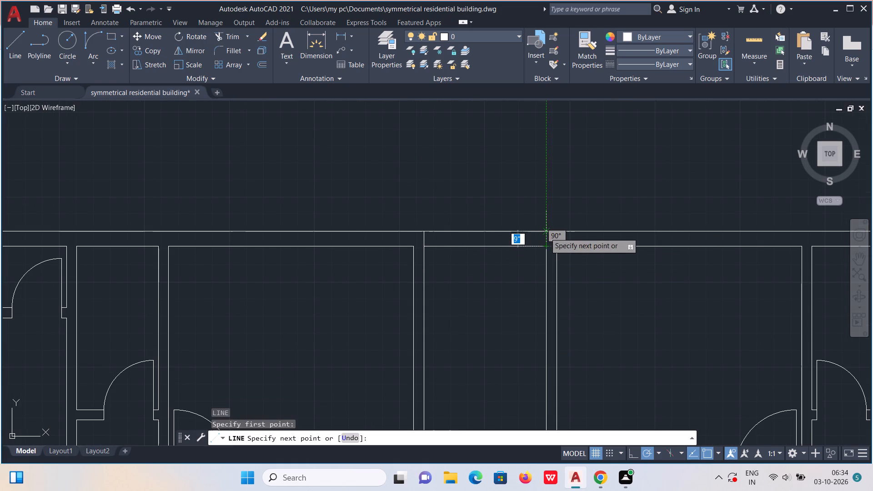
{"action": "left_click", "coordinate": [545, 233]}
{"action": "key", "text": "Escape"}
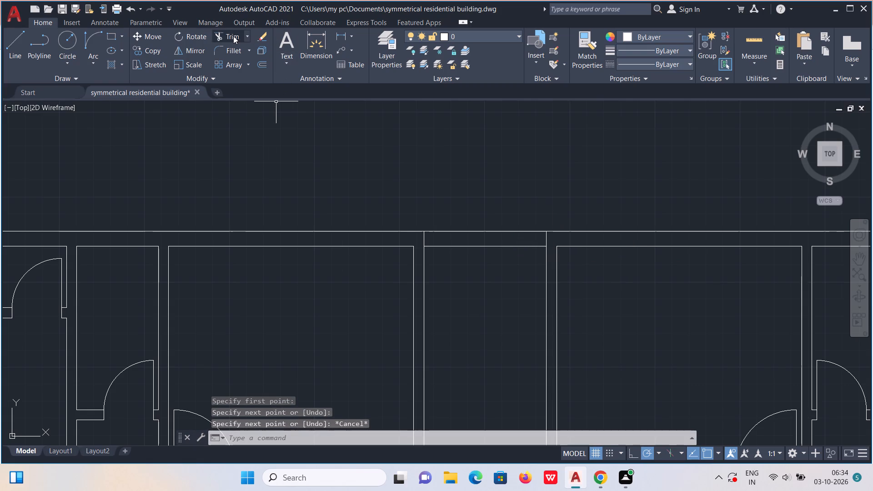
Trim the top outer wall's two lines between the closing lines to open the corridor's upper end.
{"action": "left_click", "coordinate": [233, 36]}
{"action": "left_click_drag", "start_coordinate": [452, 205], "coordinate": [470, 285]}
{"action": "scroll", "coordinate": [468, 282], "scroll_direction": "down", "scroll_amount": 2}
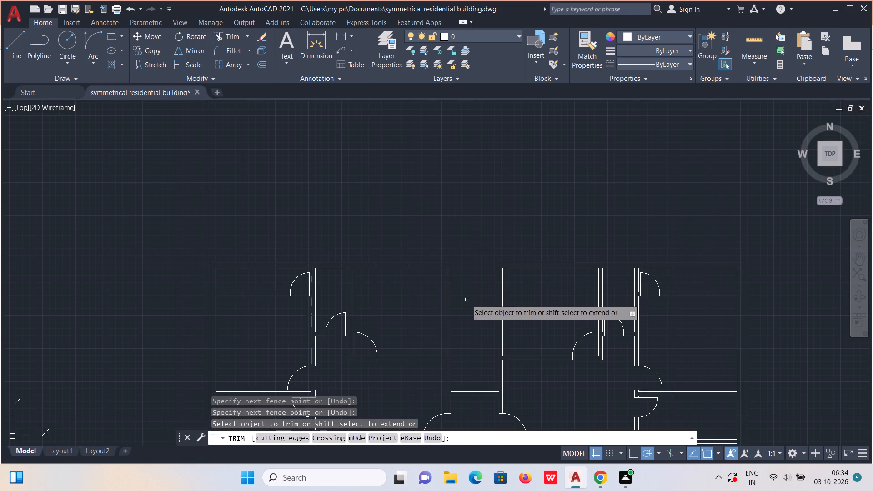
{"action": "middle_click_drag", "start_coordinate": [467, 300], "coordinate": [477, 182]}
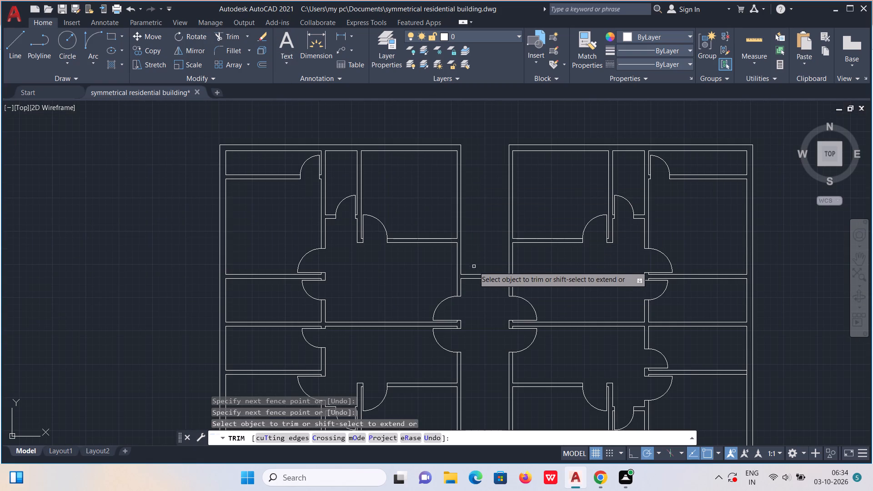
{"action": "middle_click_drag", "start_coordinate": [487, 345], "coordinate": [507, 204]}
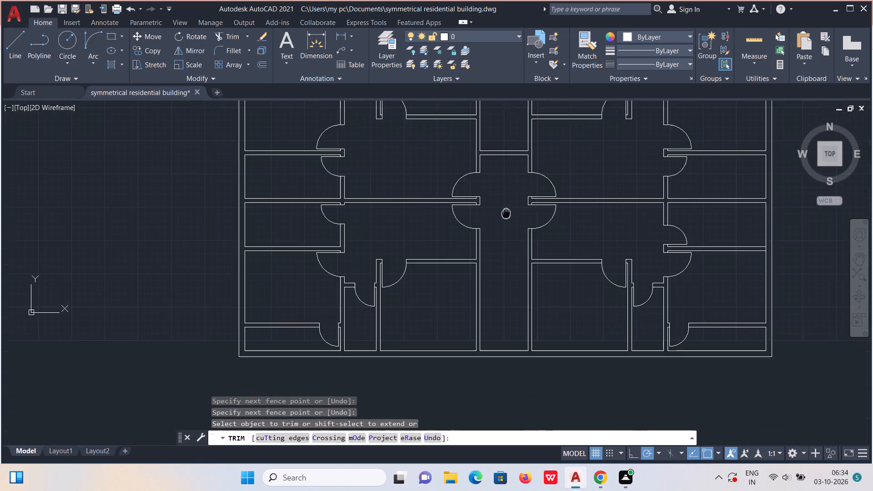
{"action": "middle_click_drag", "start_coordinate": [507, 204], "coordinate": [510, 168]}
{"action": "key", "text": "Escape"}
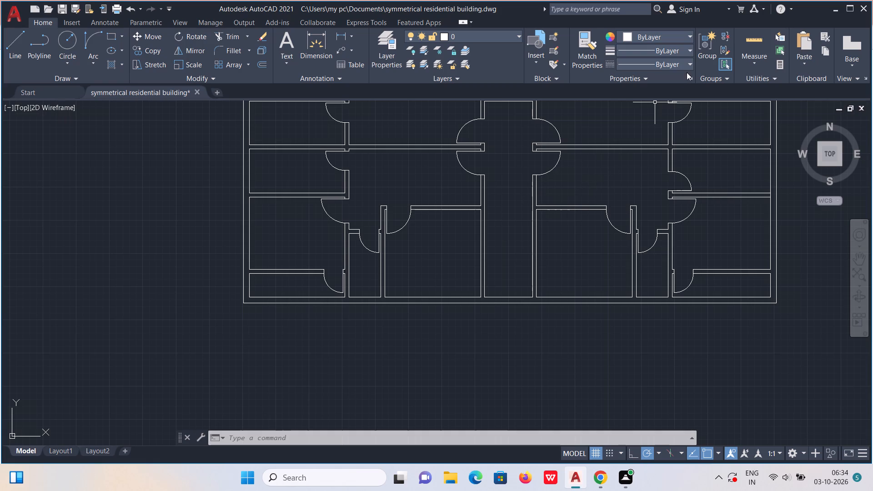
Check distances in the lower part of the plan with Quick measure.
{"action": "left_click", "coordinate": [759, 39]}
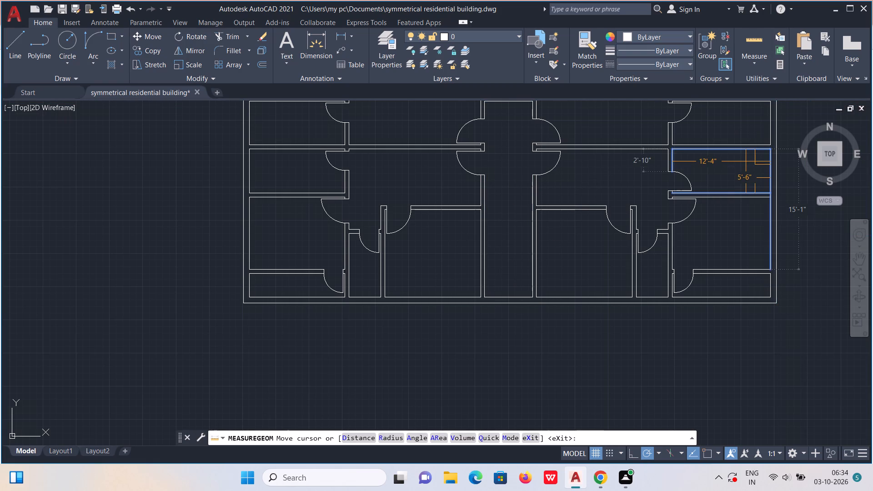
{"action": "key", "text": "Escape"}
Offset the inner wall line at the corridor's bottom end 3' upward with the Through option to form the stair landing edge.
{"action": "scroll", "coordinate": [487, 247], "scroll_direction": "up", "scroll_amount": 1}
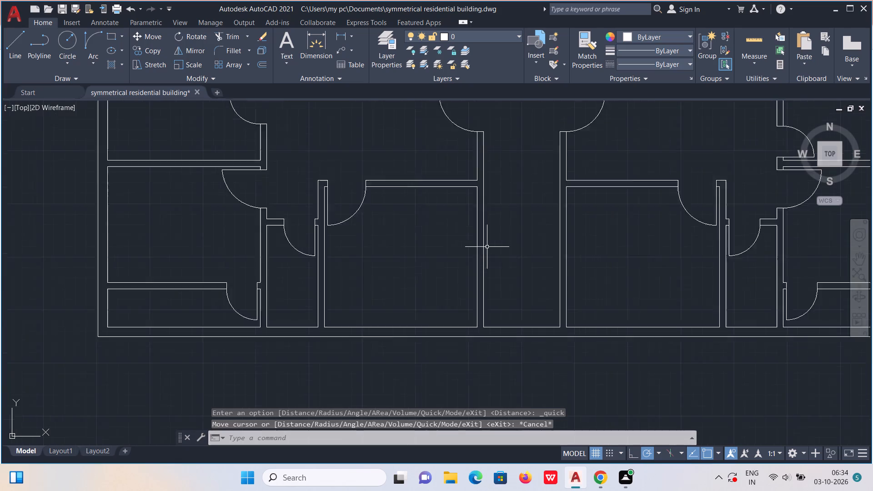
{"action": "scroll", "coordinate": [487, 247], "scroll_direction": "up", "scroll_amount": 1}
{"action": "scroll", "coordinate": [487, 247], "scroll_direction": "down", "scroll_amount": 1}
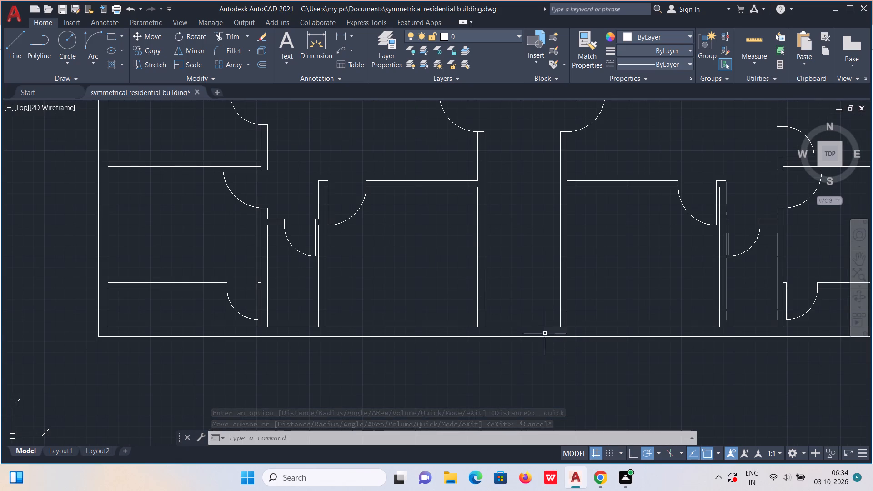
{"action": "left_click", "coordinate": [264, 66]}
{"action": "left_click", "coordinate": [373, 438]}
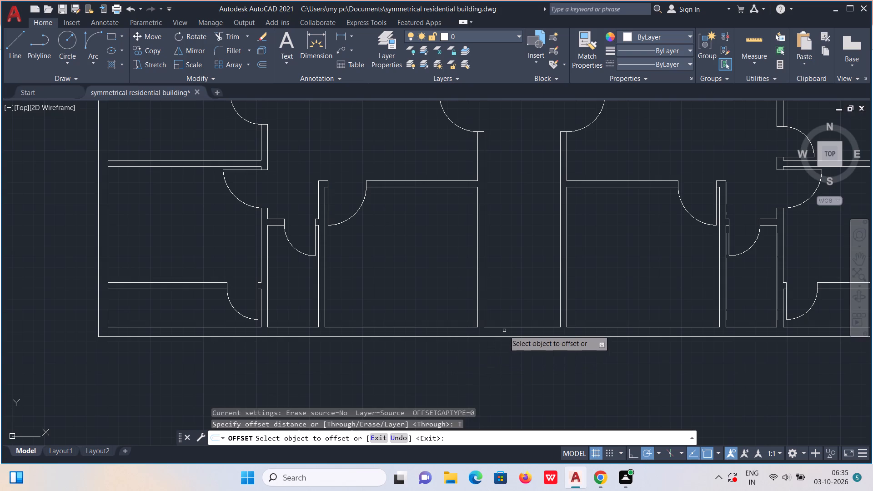
{"action": "left_click", "coordinate": [510, 326]}
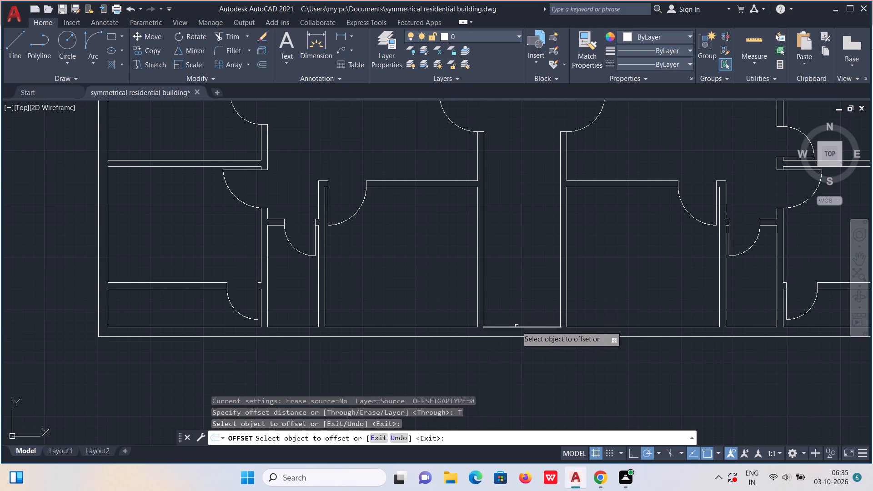
{"action": "left_click", "coordinate": [517, 326]}
{"action": "type", "text": "3'"}
{"action": "key", "text": "Return"}
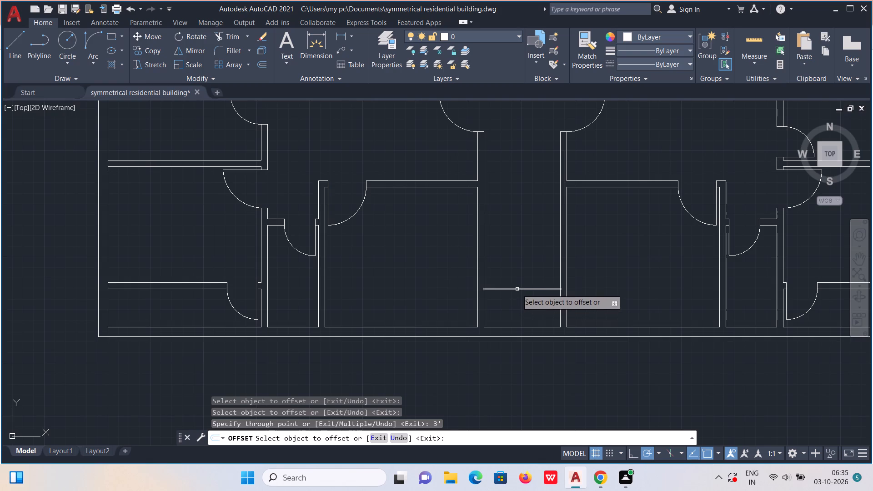
Offset the landing edge upward five times in succession, 1' each, to form stair treads across the corridor.
{"action": "left_click", "coordinate": [517, 289]}
{"action": "type", "text": "1'"}
{"action": "key", "text": "Return"}
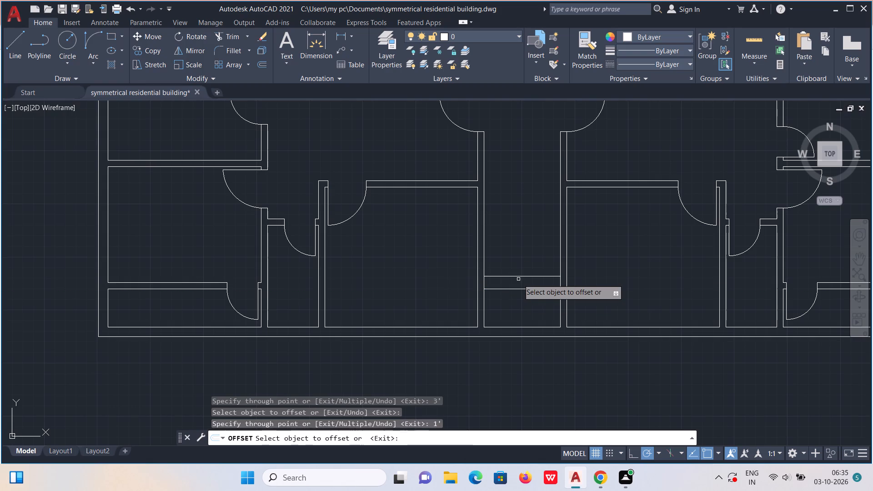
{"action": "left_click", "coordinate": [519, 277]}
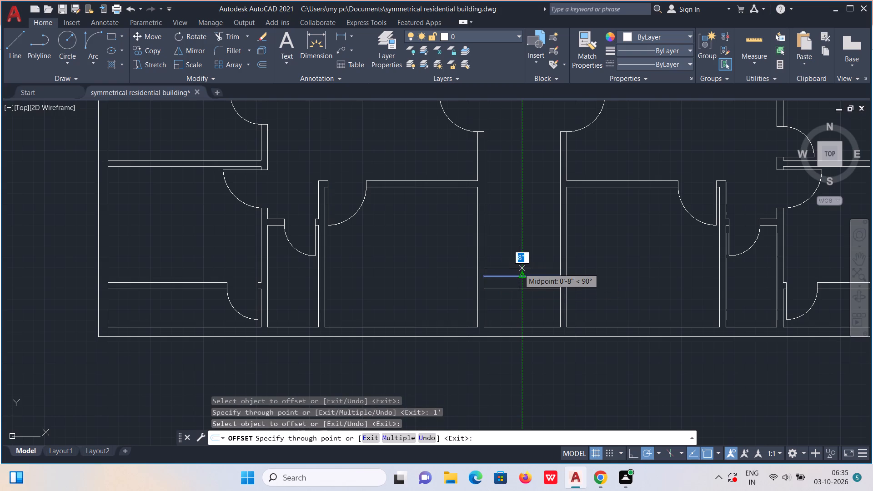
{"action": "type", "text": "1'"}
{"action": "key", "text": "Return"}
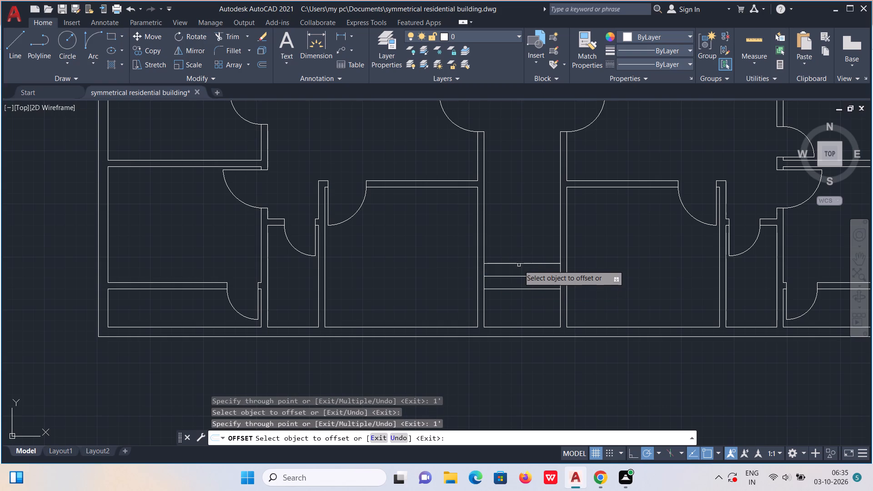
{"action": "left_click", "coordinate": [519, 264]}
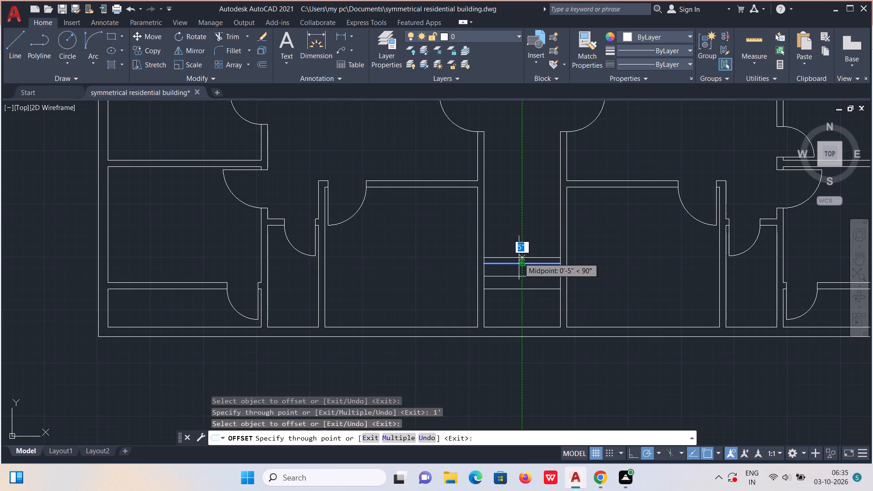
{"action": "type", "text": "1'"}
{"action": "key", "text": "Return"}
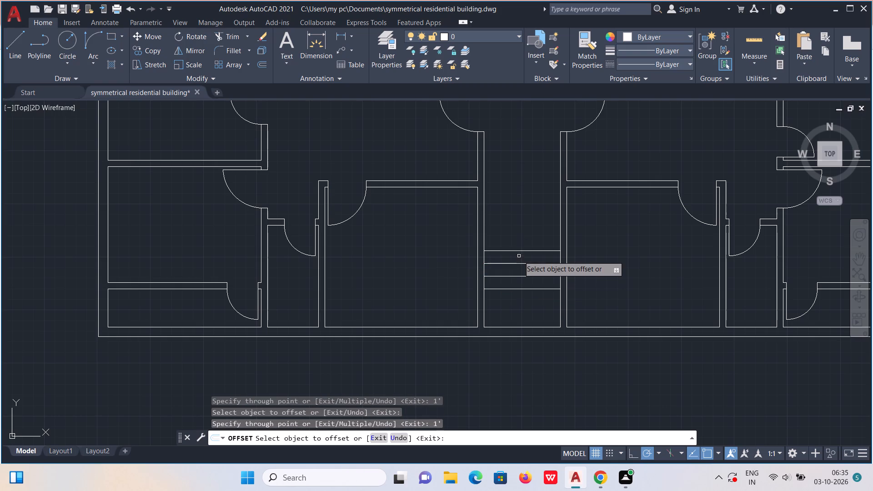
{"action": "left_click", "coordinate": [520, 251]}
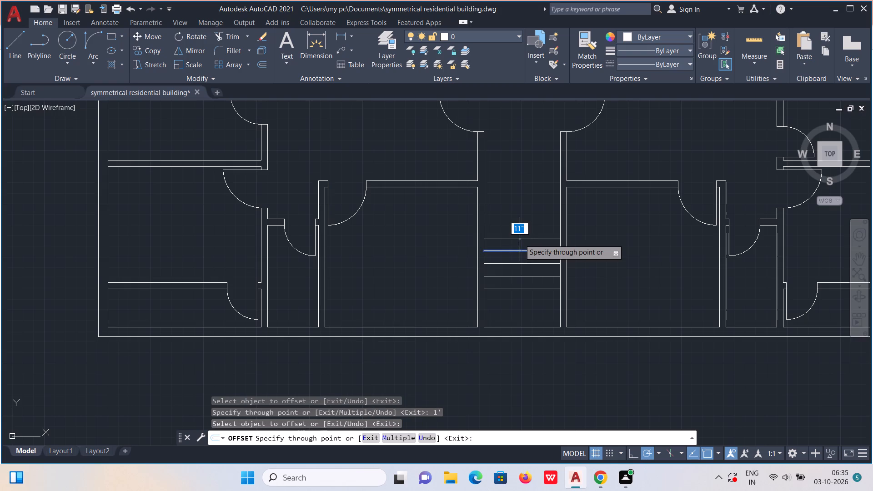
{"action": "type", "text": "1'"}
{"action": "key", "text": "Return"}
{"action": "left_click", "coordinate": [520, 237]}
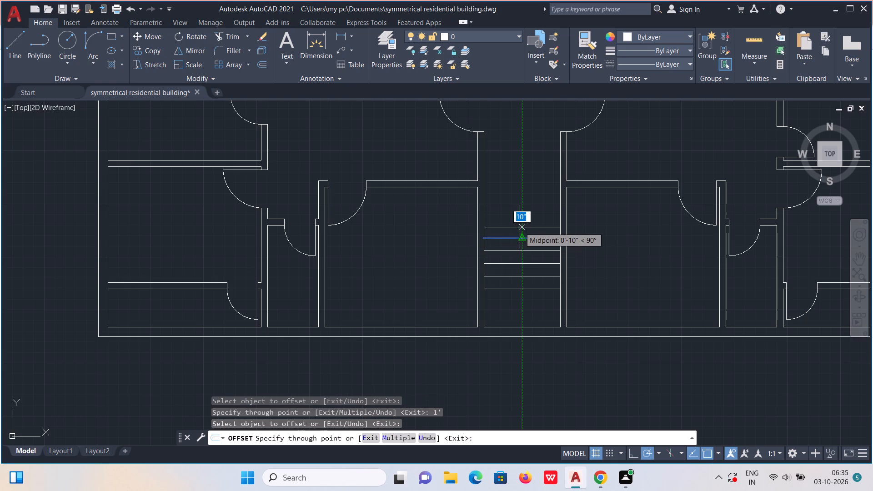
{"action": "type", "text": "1'"}
{"action": "key", "text": "Return"}
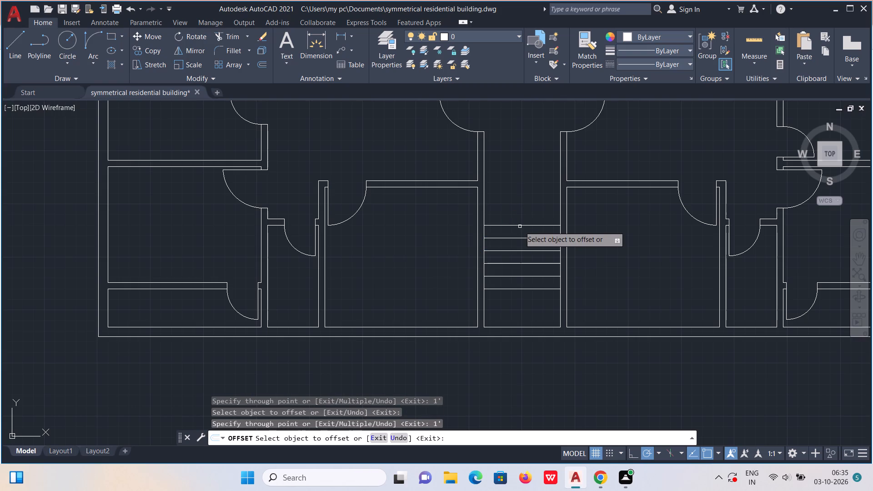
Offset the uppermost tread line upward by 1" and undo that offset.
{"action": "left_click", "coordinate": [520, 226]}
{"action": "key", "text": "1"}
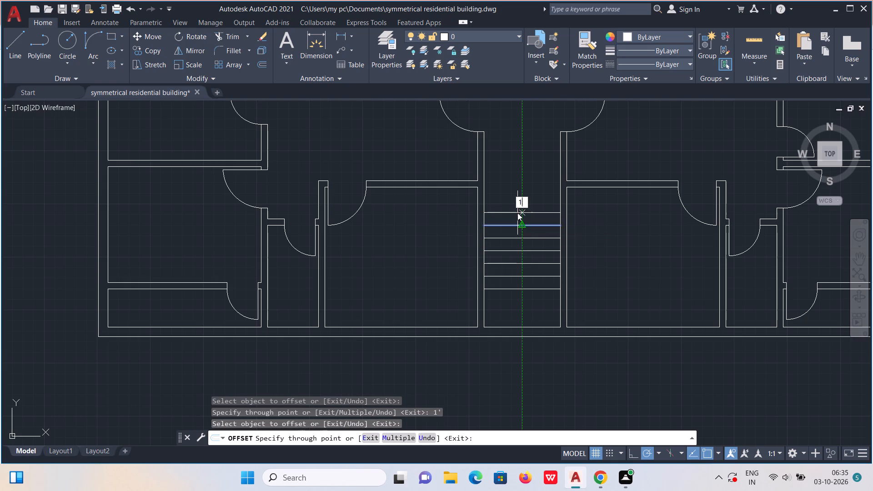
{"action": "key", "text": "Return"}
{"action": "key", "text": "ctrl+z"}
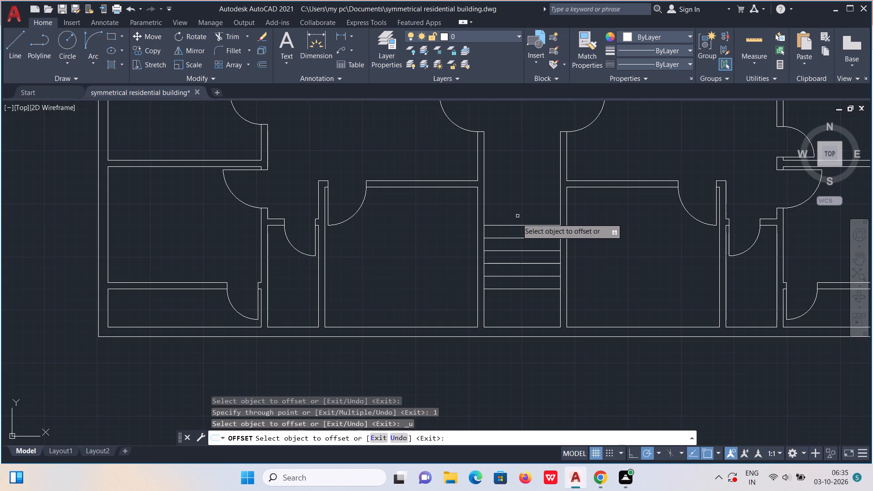
Add four more stair treads by successively offsetting the uppermost tread line 1' upward.
{"action": "left_click", "coordinate": [520, 225]}
{"action": "type", "text": "1'"}
{"action": "key", "text": "Return"}
{"action": "left_click", "coordinate": [520, 211]}
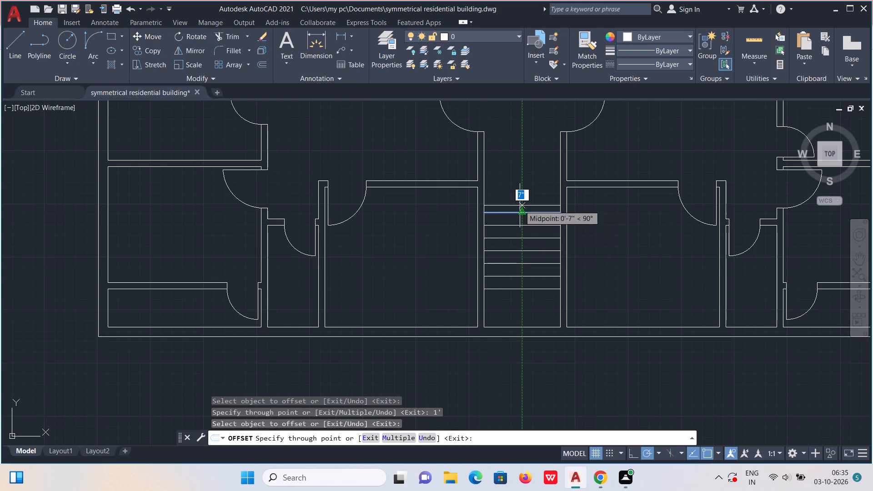
{"action": "type", "text": "1'"}
{"action": "key", "text": "Return"}
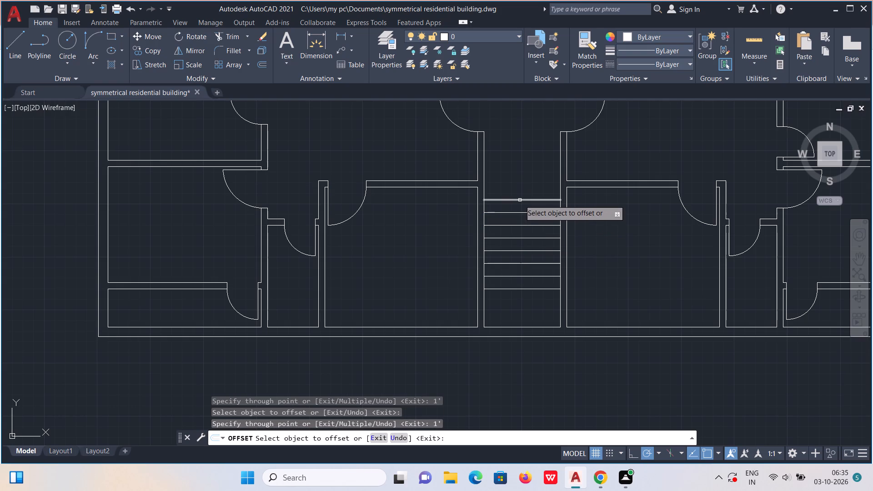
{"action": "left_click", "coordinate": [520, 199]}
{"action": "type", "text": "1'"}
{"action": "key", "text": "Return"}
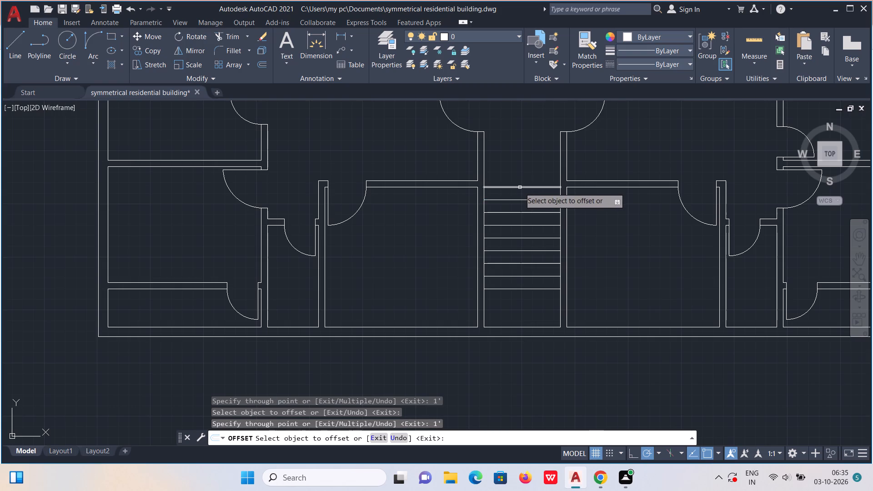
{"action": "left_click", "coordinate": [520, 185]}
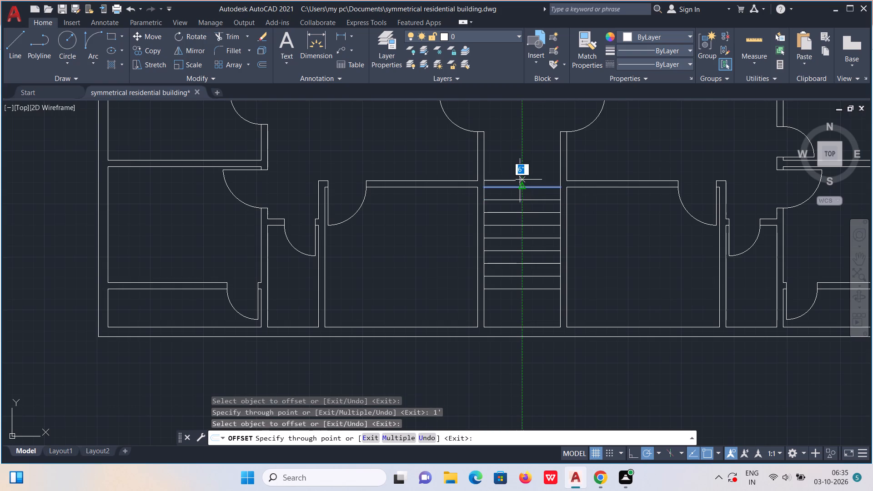
{"action": "key", "text": "1"}
{"action": "key", "text": "apostrophe"}
{"action": "key", "text": "Return"}
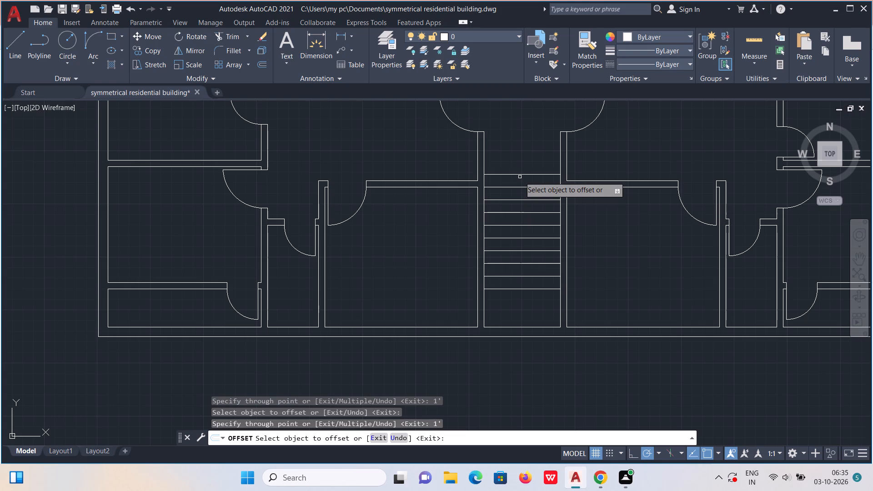
{"action": "key", "text": "Escape"}
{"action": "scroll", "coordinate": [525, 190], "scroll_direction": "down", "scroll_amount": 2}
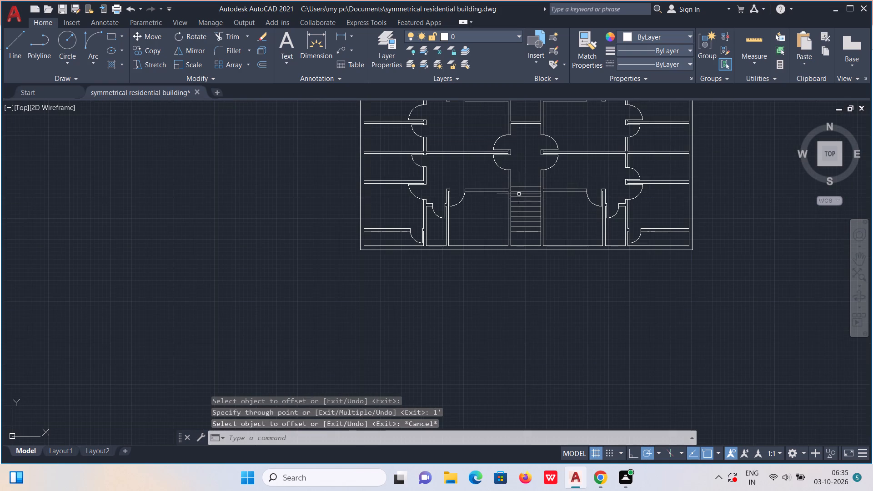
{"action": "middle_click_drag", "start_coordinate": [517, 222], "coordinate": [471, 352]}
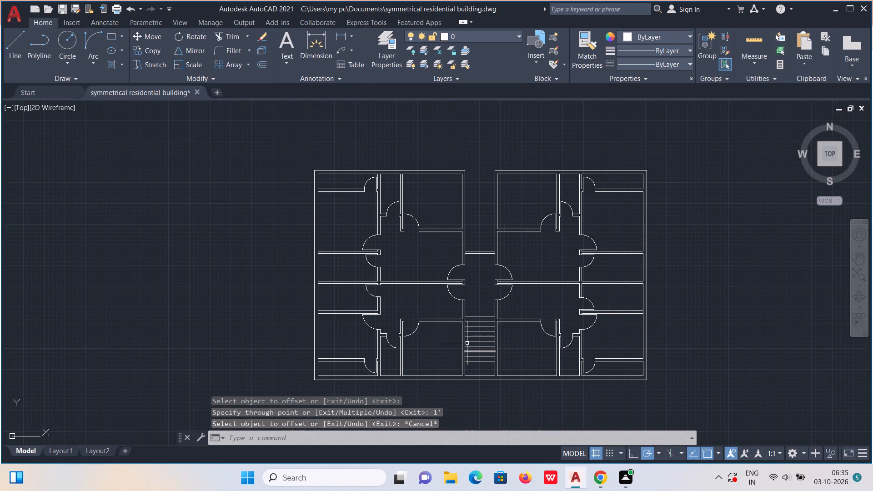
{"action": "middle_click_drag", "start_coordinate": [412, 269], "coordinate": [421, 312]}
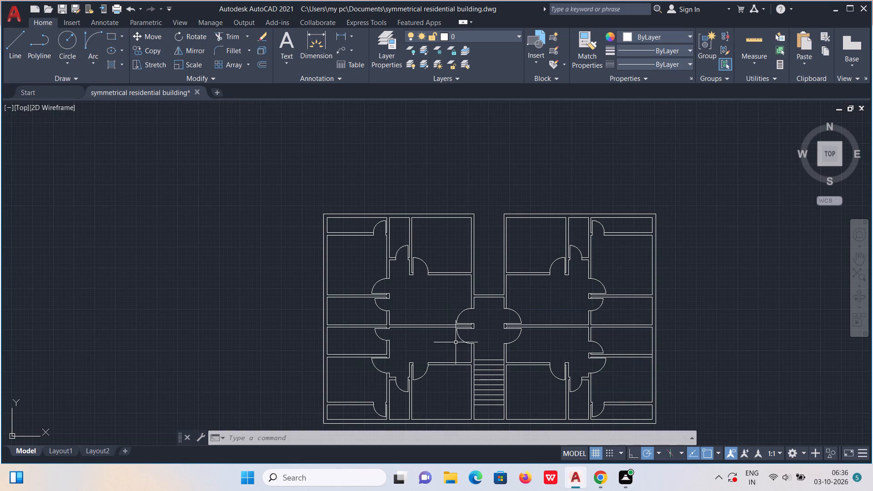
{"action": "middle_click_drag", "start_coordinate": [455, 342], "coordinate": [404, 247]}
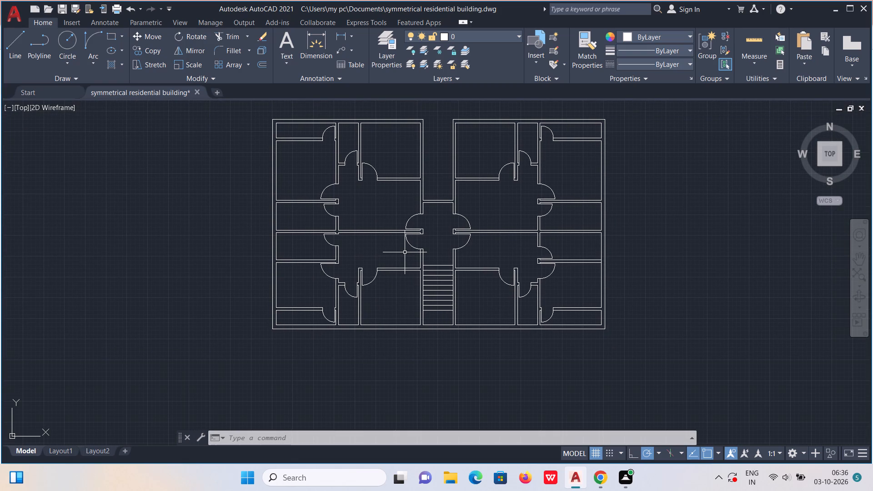
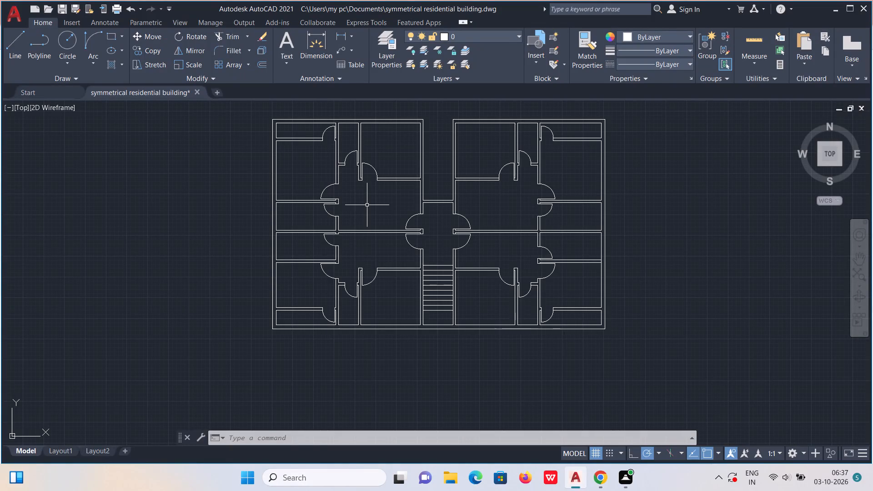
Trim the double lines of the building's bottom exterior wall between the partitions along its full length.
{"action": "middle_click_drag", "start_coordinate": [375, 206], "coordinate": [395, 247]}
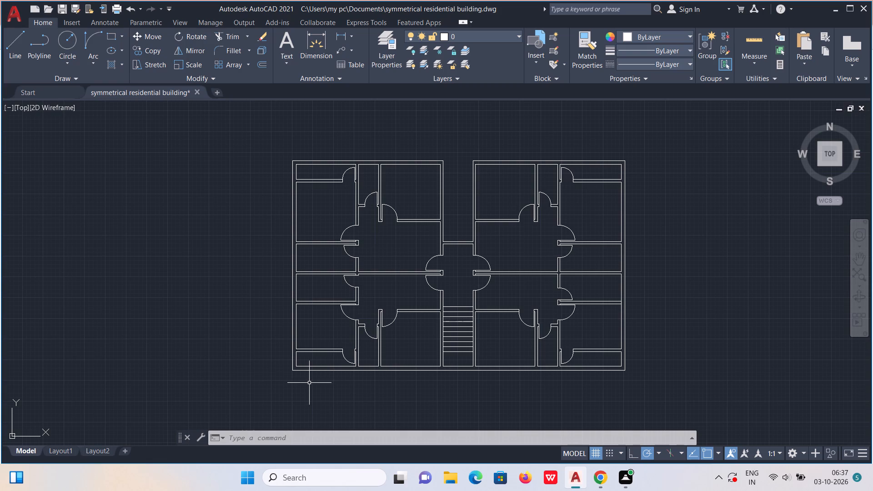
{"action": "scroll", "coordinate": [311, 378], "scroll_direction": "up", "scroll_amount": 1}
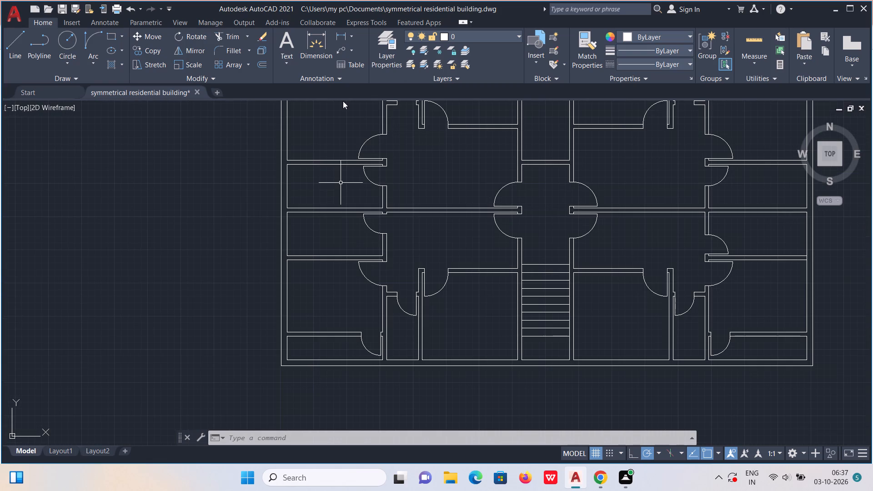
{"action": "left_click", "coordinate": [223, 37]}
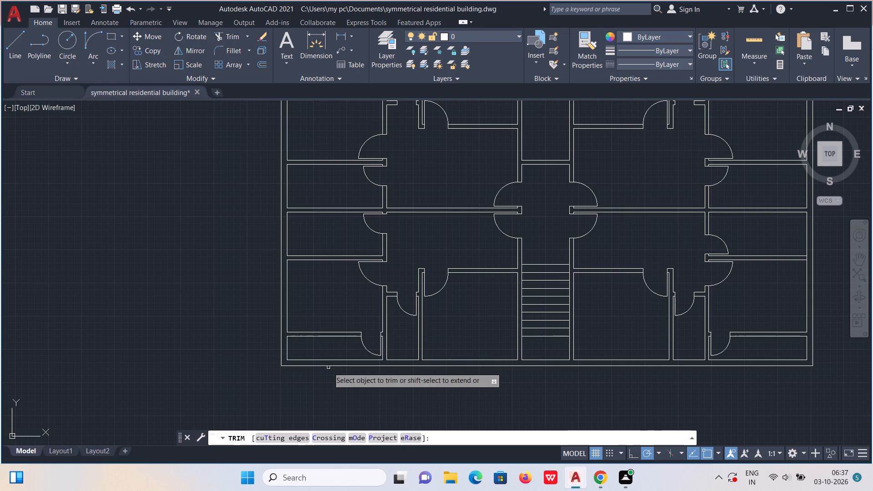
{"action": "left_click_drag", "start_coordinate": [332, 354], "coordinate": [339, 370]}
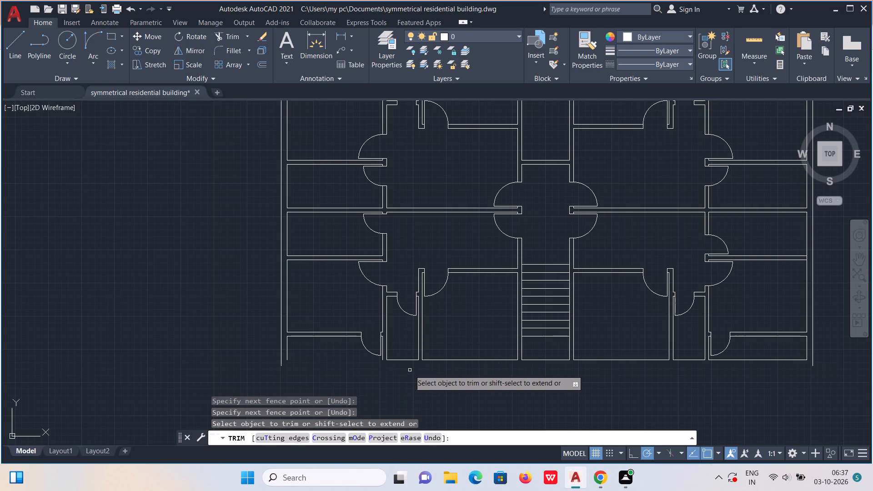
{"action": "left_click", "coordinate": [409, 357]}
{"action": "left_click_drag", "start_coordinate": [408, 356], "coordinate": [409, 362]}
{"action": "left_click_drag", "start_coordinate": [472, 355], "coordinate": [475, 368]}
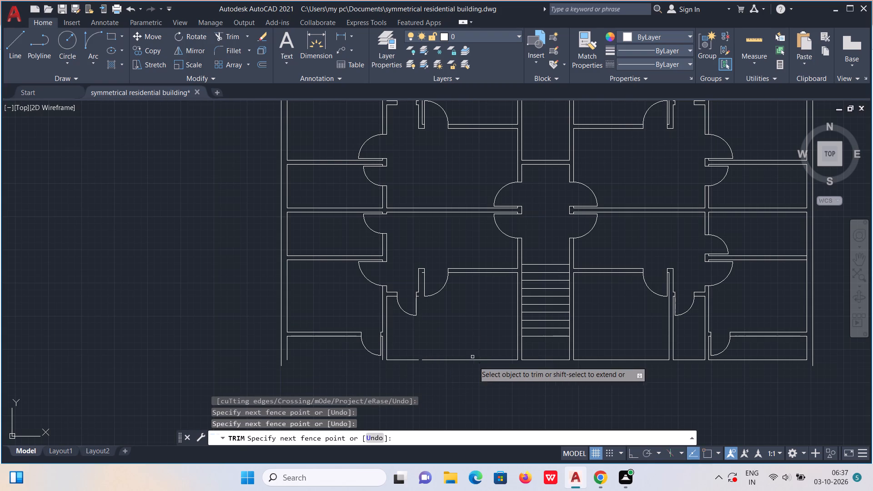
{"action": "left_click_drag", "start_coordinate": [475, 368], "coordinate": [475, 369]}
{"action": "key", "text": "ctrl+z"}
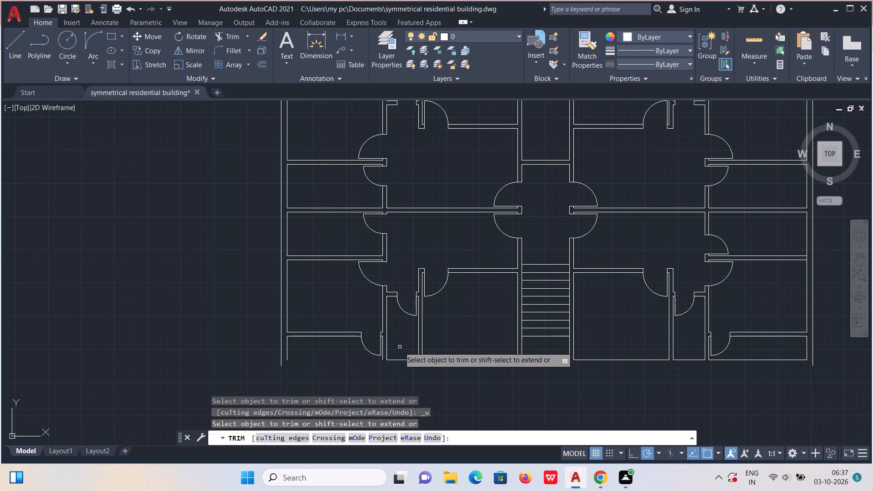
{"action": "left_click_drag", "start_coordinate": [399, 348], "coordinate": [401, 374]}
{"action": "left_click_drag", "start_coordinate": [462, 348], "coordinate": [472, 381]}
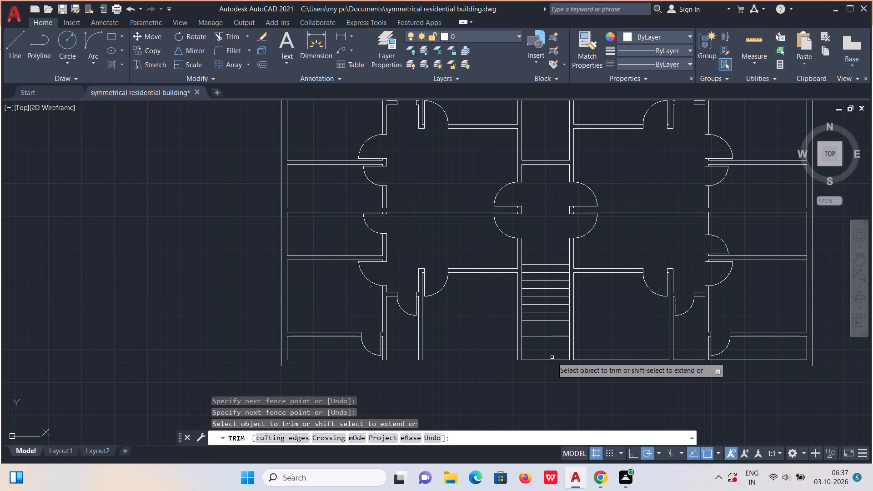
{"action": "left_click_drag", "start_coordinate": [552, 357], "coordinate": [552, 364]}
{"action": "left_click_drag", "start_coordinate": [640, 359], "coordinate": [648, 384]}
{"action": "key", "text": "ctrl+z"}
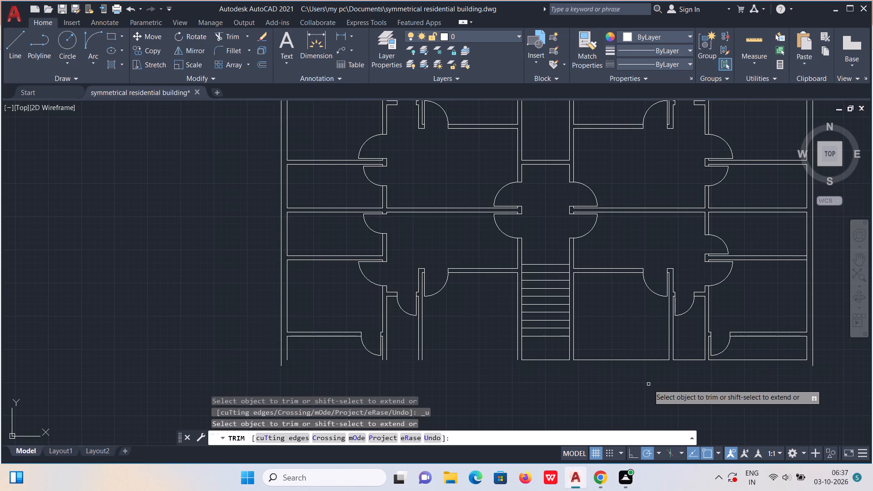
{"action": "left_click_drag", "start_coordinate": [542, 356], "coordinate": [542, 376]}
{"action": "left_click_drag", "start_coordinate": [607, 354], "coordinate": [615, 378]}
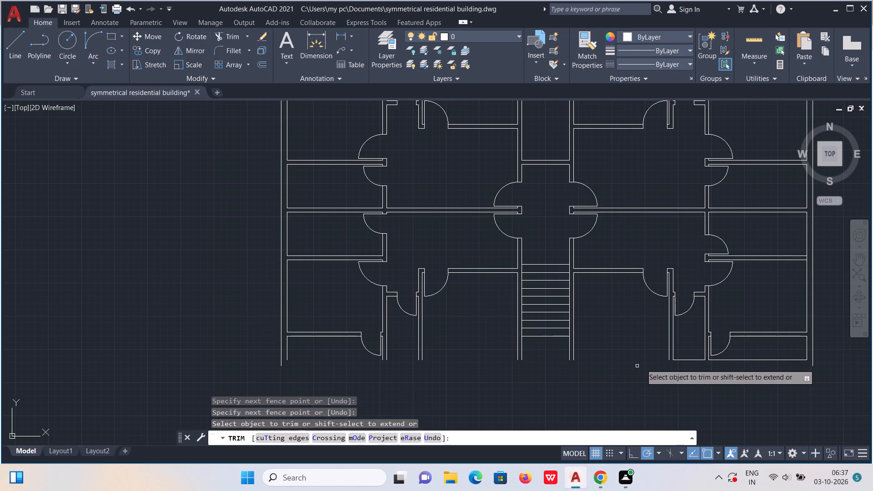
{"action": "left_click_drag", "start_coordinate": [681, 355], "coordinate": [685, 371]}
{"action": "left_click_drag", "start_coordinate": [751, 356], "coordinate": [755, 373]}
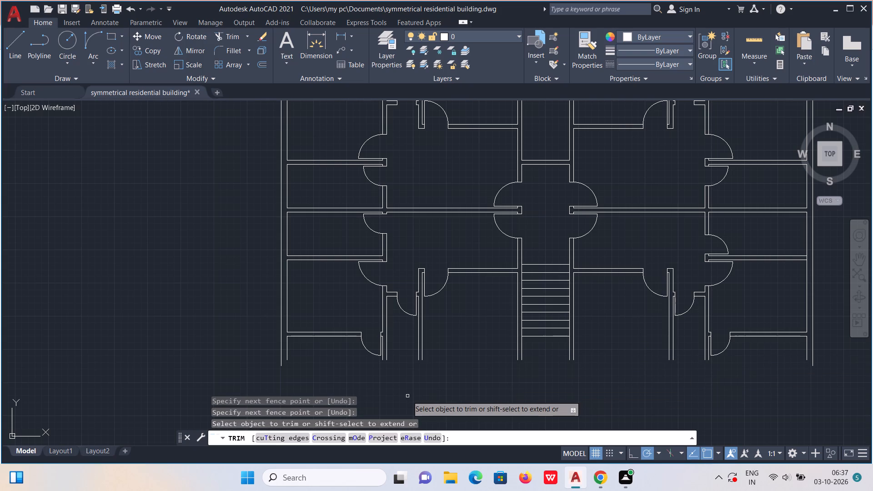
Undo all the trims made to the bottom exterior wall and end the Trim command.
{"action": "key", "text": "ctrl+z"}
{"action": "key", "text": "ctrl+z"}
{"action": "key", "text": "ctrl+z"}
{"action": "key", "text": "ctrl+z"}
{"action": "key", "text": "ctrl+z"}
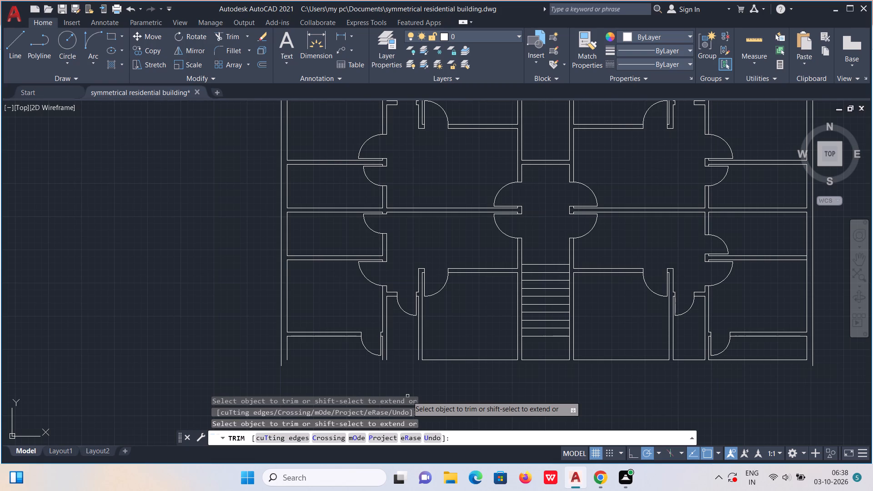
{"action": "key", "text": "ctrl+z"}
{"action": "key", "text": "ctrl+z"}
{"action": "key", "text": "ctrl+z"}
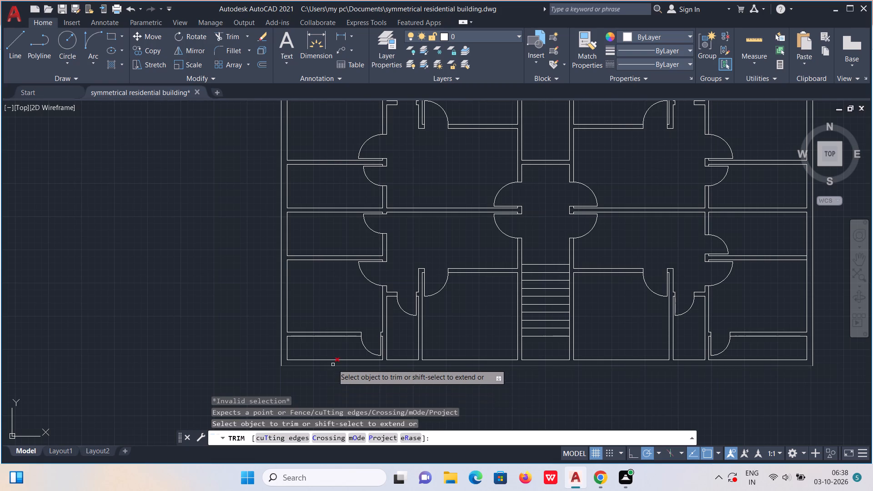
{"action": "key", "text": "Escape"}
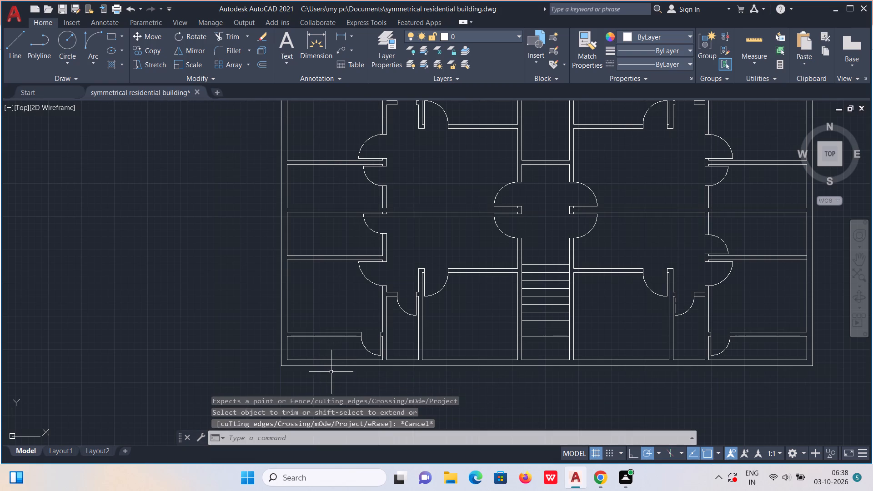
Offset the outer line of the bottom exterior wall 3' outward, below the building, using the Through option.
{"action": "left_click", "coordinate": [263, 61]}
{"action": "left_click", "coordinate": [385, 439]}
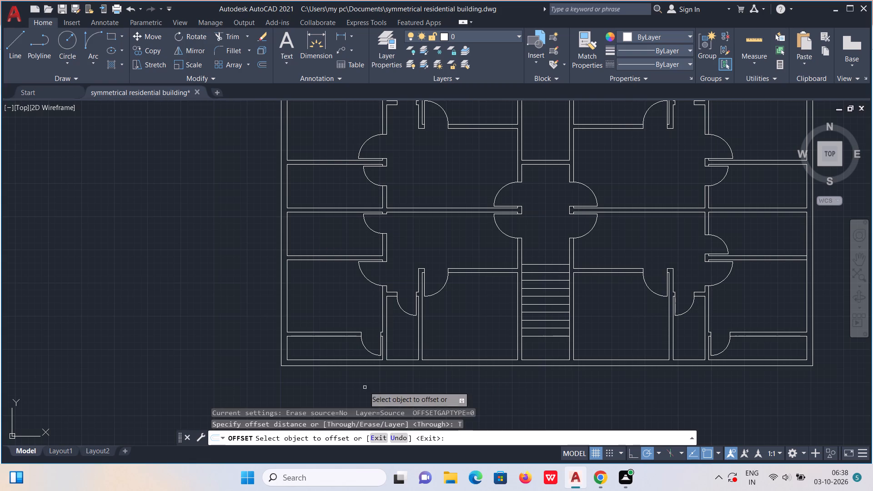
{"action": "left_click", "coordinate": [356, 366]}
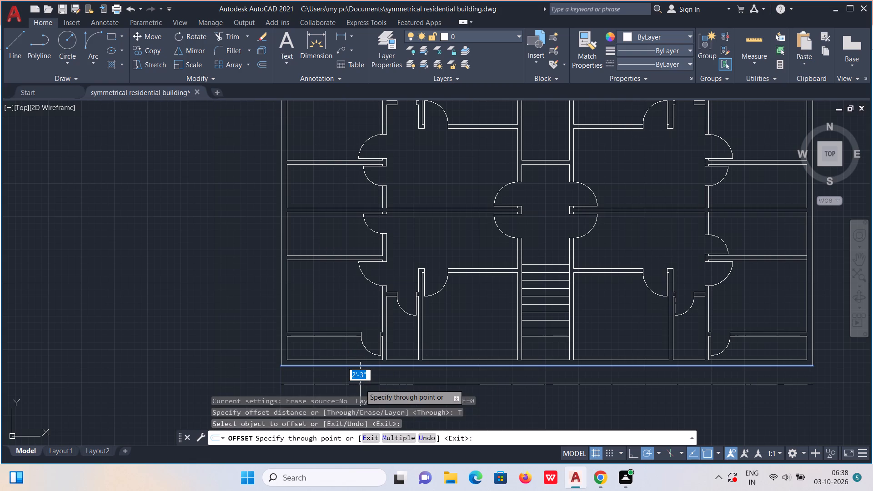
{"action": "type", "text": "3'"}
{"action": "key", "text": "Return"}
Offset the new line below the building another 9" outward to form the wall thickness.
{"action": "middle_click_drag", "start_coordinate": [364, 383], "coordinate": [369, 337]}
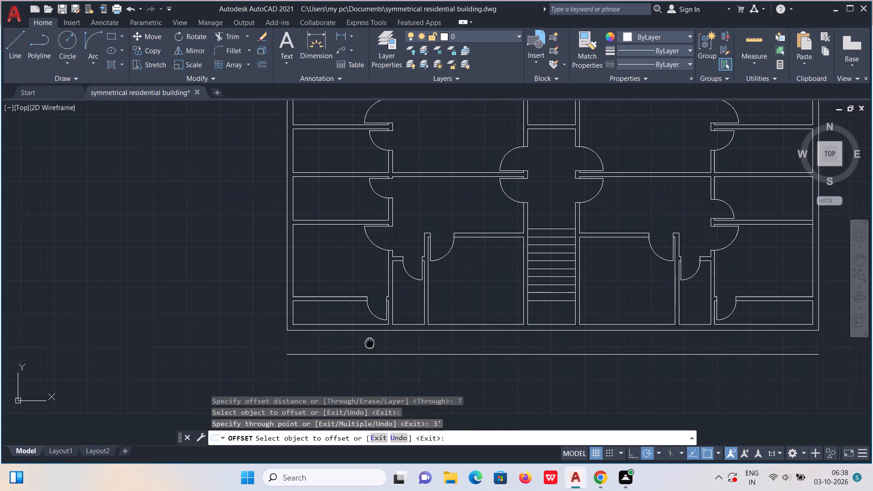
{"action": "middle_click_drag", "start_coordinate": [369, 337], "coordinate": [366, 325]}
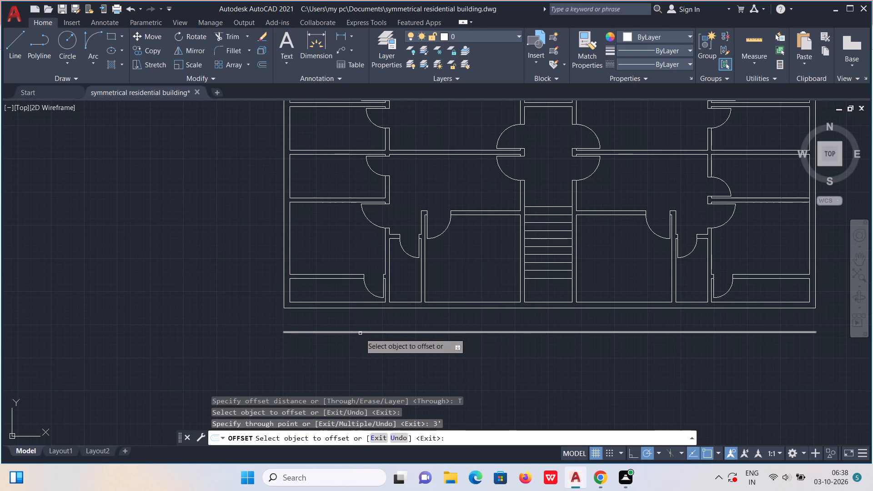
{"action": "left_click", "coordinate": [360, 333]}
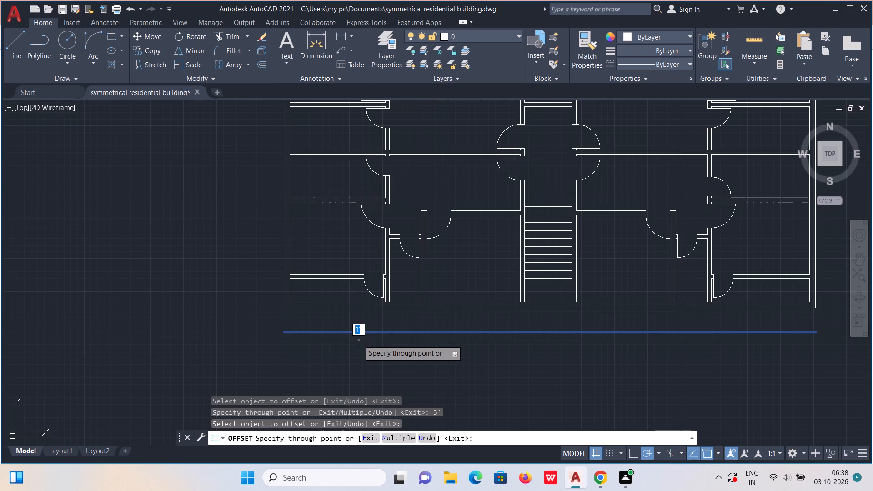
{"action": "type", "text": "9\""}
{"action": "key", "text": "Return"}
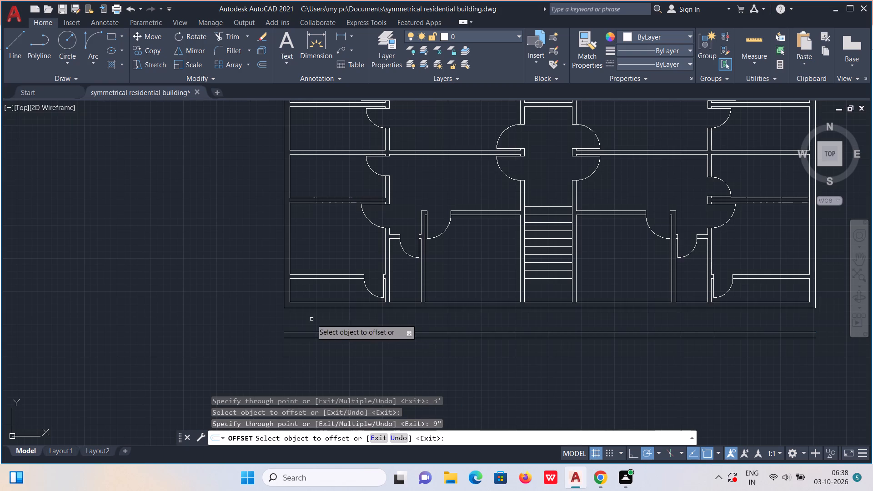
{"action": "key", "text": "Escape"}
Draw a vertical line from the building's bottom-left outer corner down to the outermost offset line.
{"action": "key", "text": "l"}
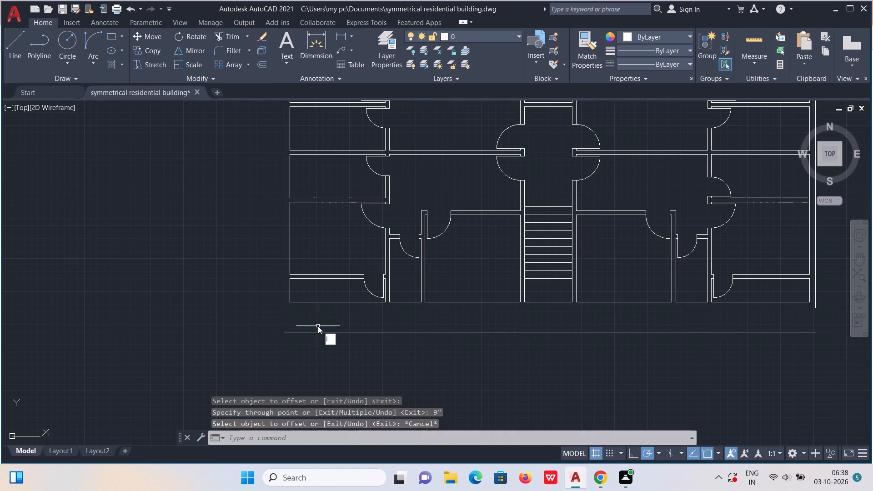
{"action": "key", "text": "Return"}
{"action": "left_click", "coordinate": [284, 310]}
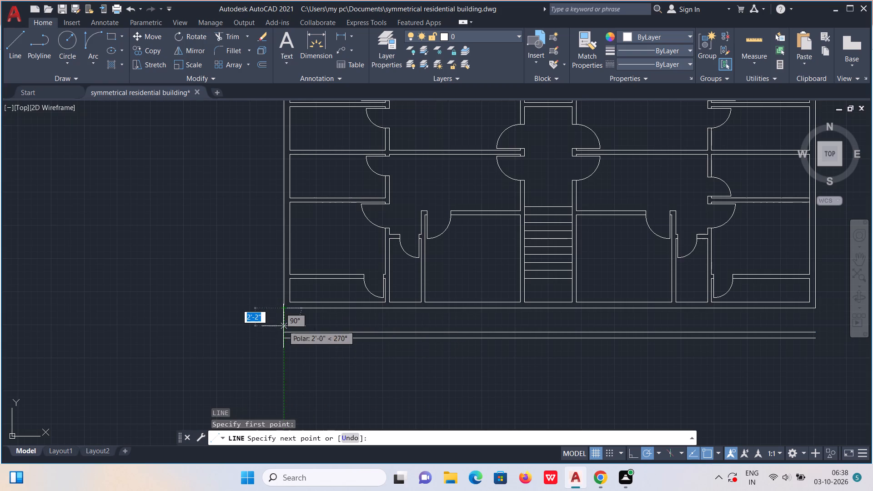
{"action": "left_click", "coordinate": [285, 341]}
{"action": "key", "text": "Escape"}
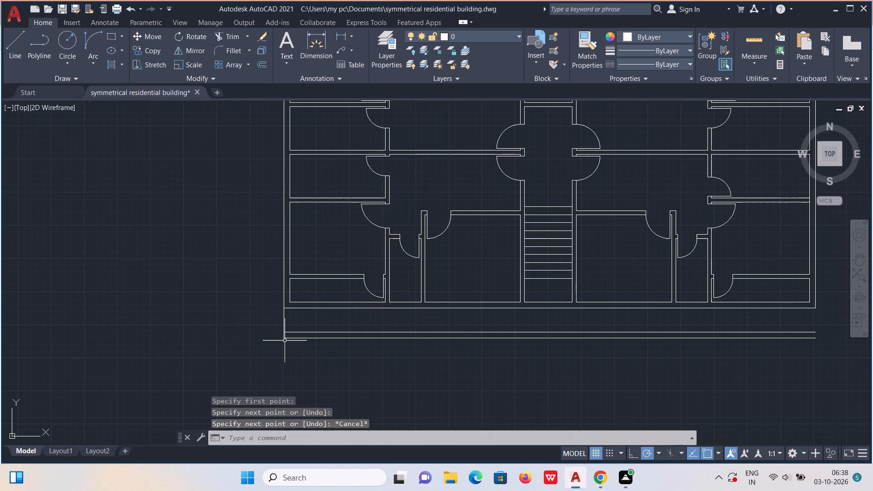
Offset the left closing line inward through the inner face of the left exterior wall, using the Through option.
{"action": "type", "text": "off"}
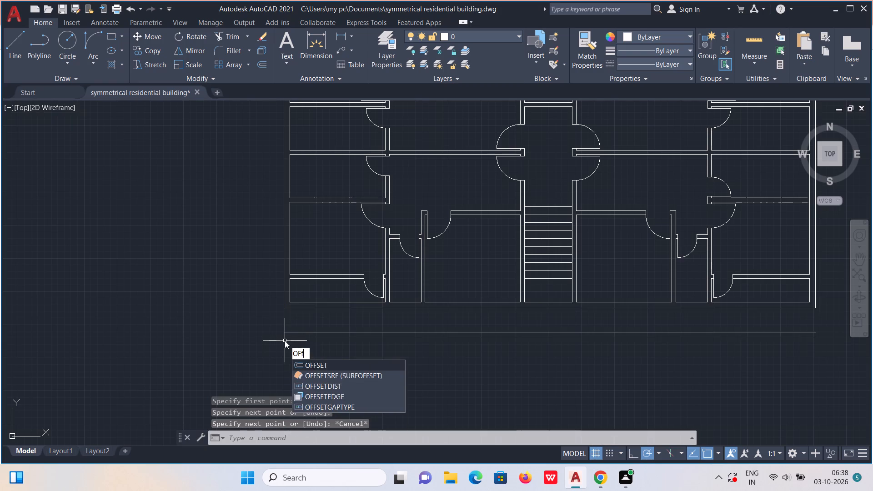
{"action": "key", "text": "Return"}
{"action": "left_click", "coordinate": [286, 323]}
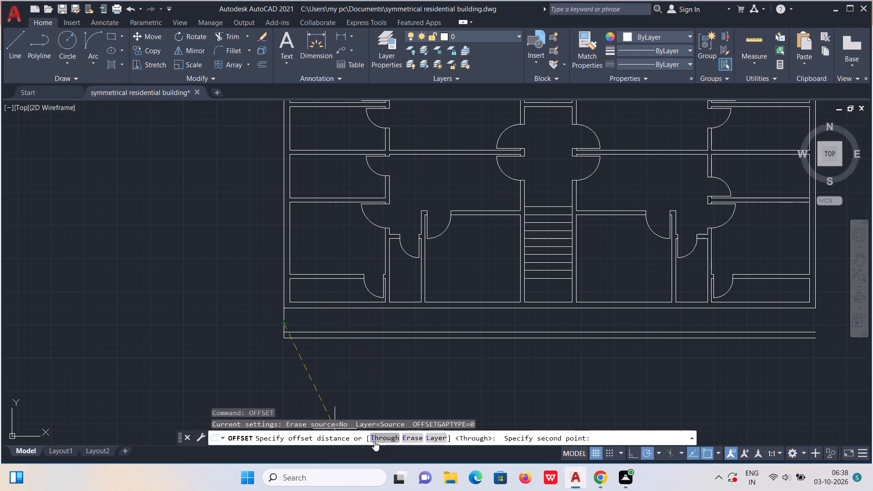
{"action": "left_click", "coordinate": [375, 441]}
{"action": "left_click", "coordinate": [284, 322]}
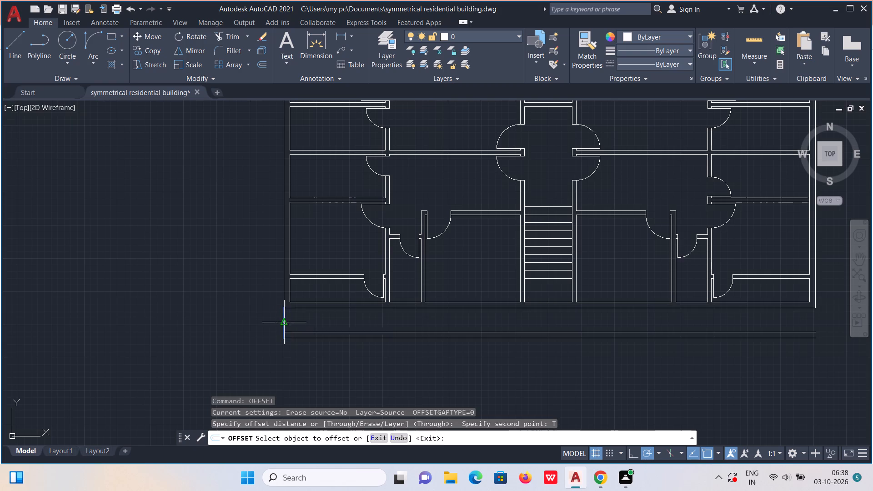
{"action": "scroll", "coordinate": [292, 300], "scroll_direction": "up", "scroll_amount": 3}
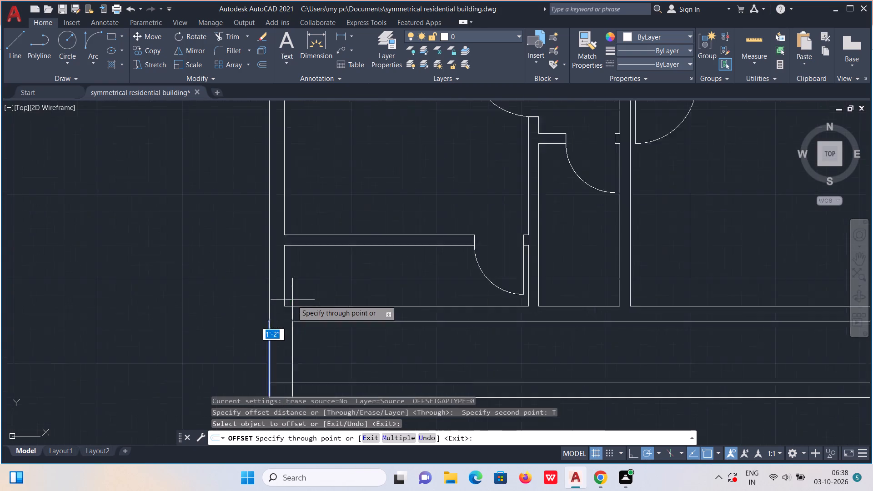
{"action": "left_click", "coordinate": [278, 310]}
{"action": "scroll", "coordinate": [278, 311], "scroll_direction": "down", "scroll_amount": 3}
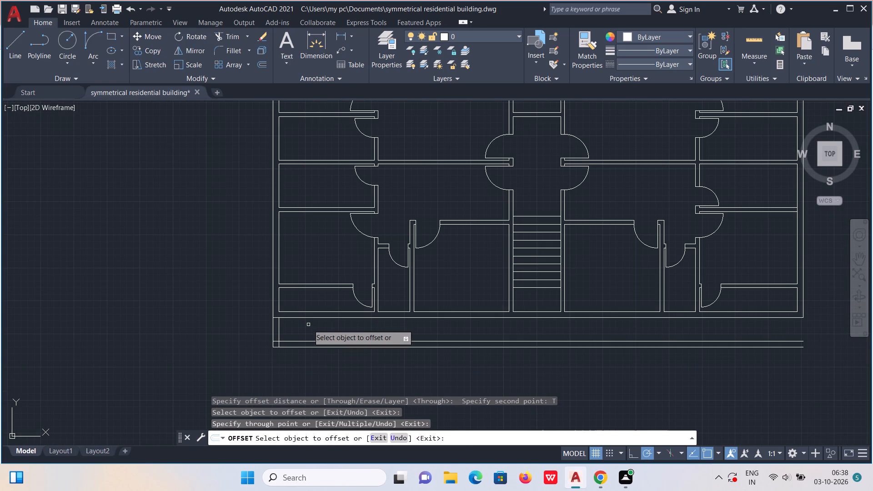
Form the strip's right end wall by offsetting the left inner line through the right outer corner, and that copy through the wall's inner face.
{"action": "left_click", "coordinate": [279, 335]}
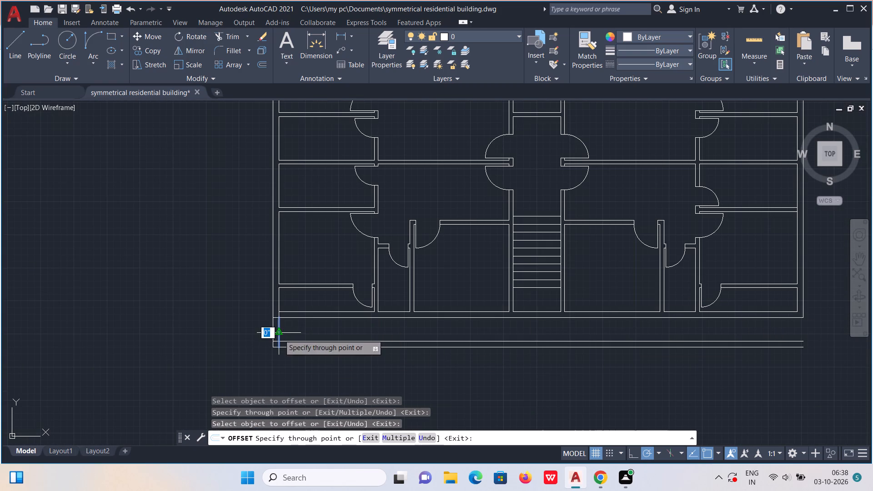
{"action": "scroll", "coordinate": [717, 326], "scroll_direction": "up", "scroll_amount": 1}
{"action": "middle_click_drag", "start_coordinate": [677, 321], "coordinate": [395, 336]}
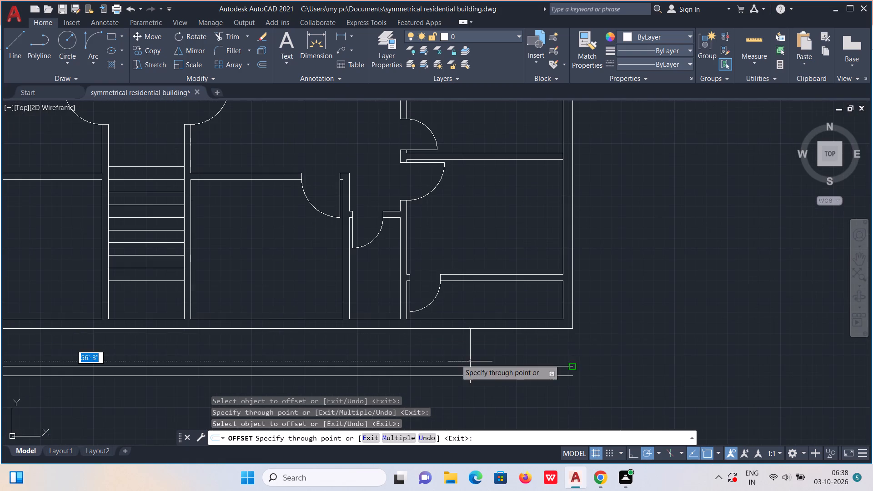
{"action": "left_click", "coordinate": [571, 328]}
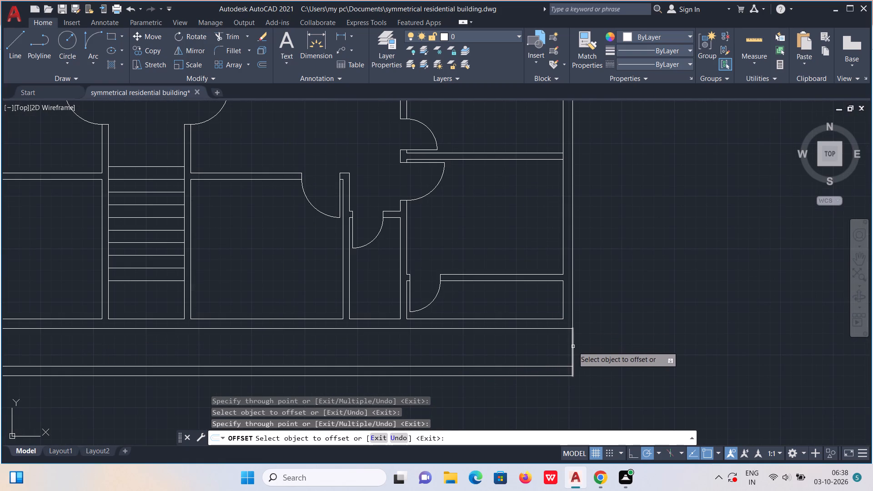
{"action": "left_click", "coordinate": [573, 347]}
{"action": "left_click", "coordinate": [561, 320]}
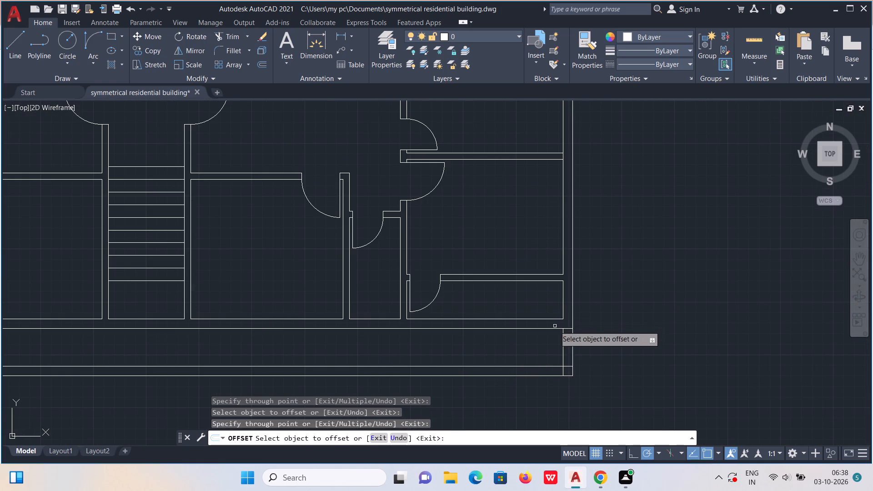
{"action": "scroll", "coordinate": [502, 346], "scroll_direction": "down", "scroll_amount": 1}
{"action": "key", "text": "Escape"}
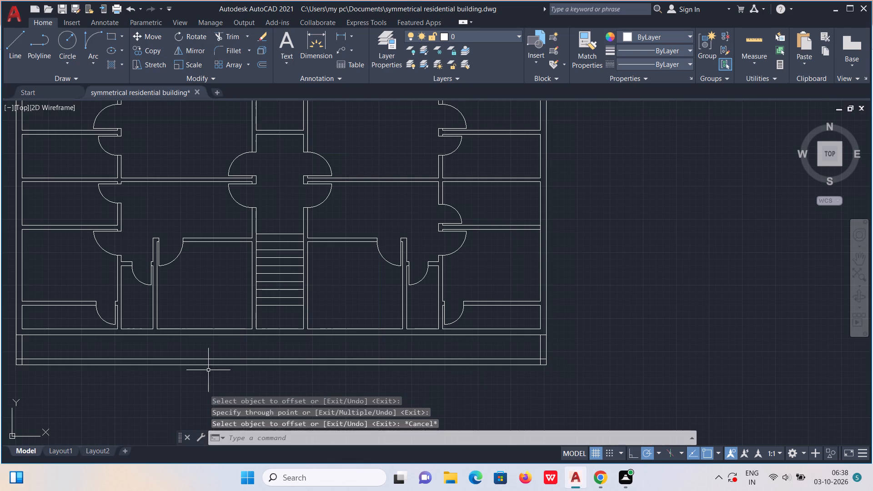
Trim away the partition wall, door swing, door leaf and jamb stubs of the small room in the plan's bottom-left corner.
{"action": "middle_click_drag", "start_coordinate": [184, 365], "coordinate": [482, 379]}
{"action": "scroll", "coordinate": [482, 379], "scroll_direction": "up", "scroll_amount": 1}
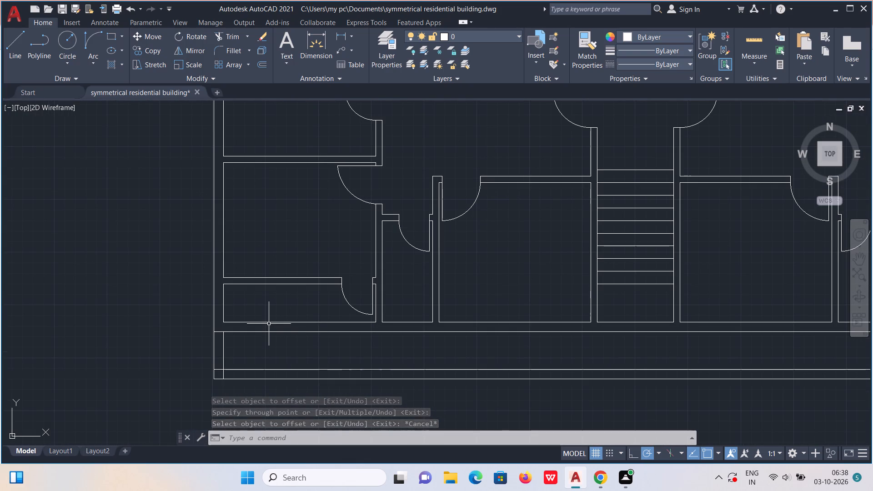
{"action": "left_click", "coordinate": [227, 34]}
{"action": "left_click_drag", "start_coordinate": [276, 220], "coordinate": [274, 216]}
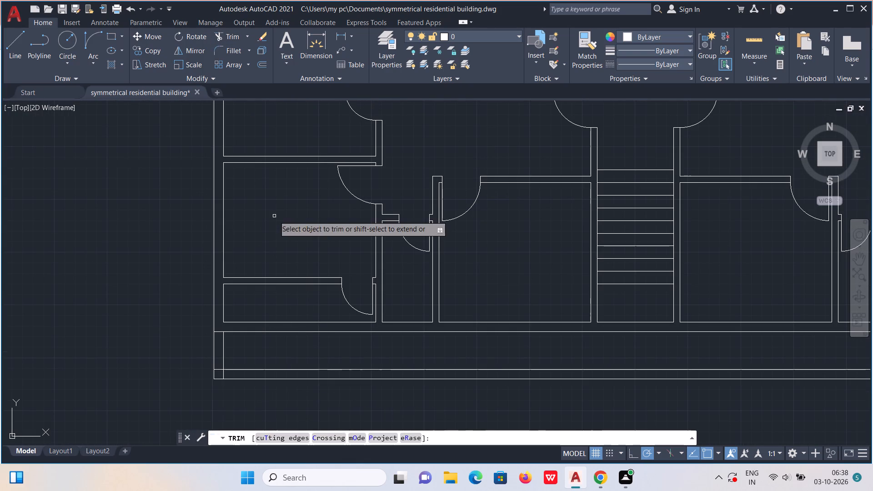
{"action": "left_click_drag", "start_coordinate": [274, 216], "coordinate": [284, 305]}
{"action": "scroll", "coordinate": [290, 298], "scroll_direction": "down", "scroll_amount": 1}
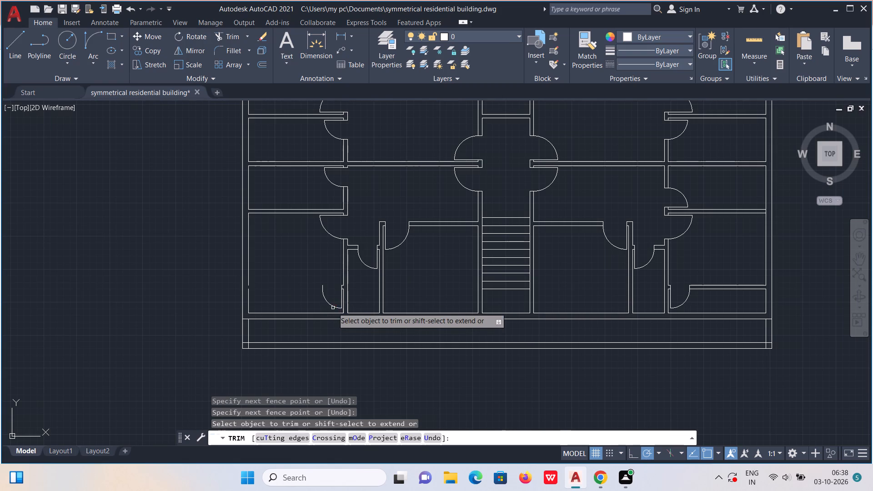
{"action": "left_click", "coordinate": [327, 303]}
{"action": "left_click", "coordinate": [322, 286]}
{"action": "scroll", "coordinate": [324, 287], "scroll_direction": "up", "scroll_amount": 2}
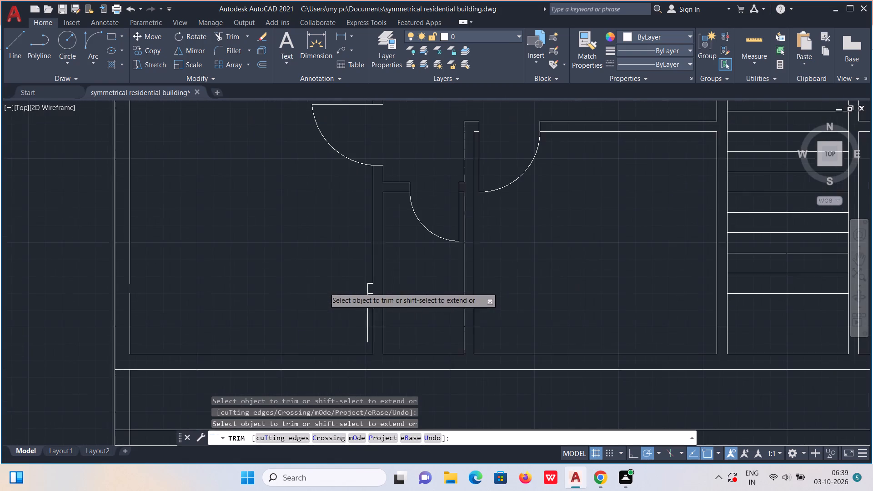
{"action": "scroll", "coordinate": [383, 314], "scroll_direction": "up", "scroll_amount": 1}
{"action": "left_click", "coordinate": [356, 326]}
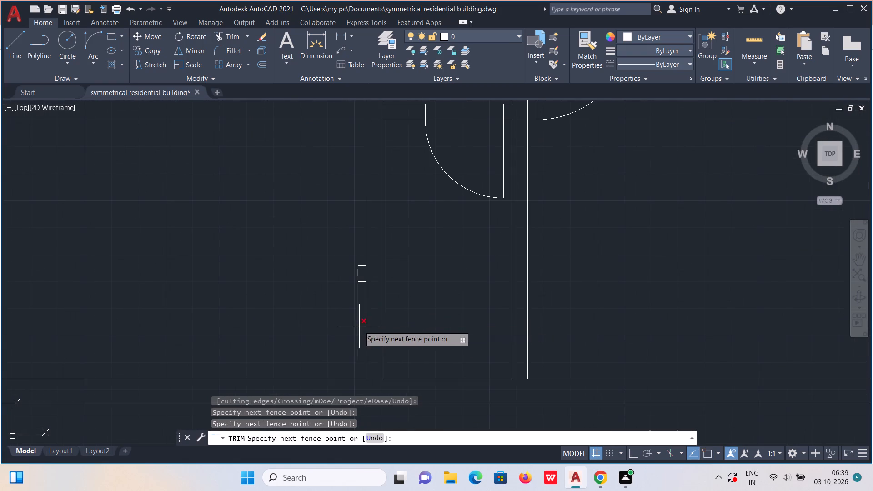
{"action": "left_click", "coordinate": [359, 326]}
{"action": "left_click", "coordinate": [361, 266]}
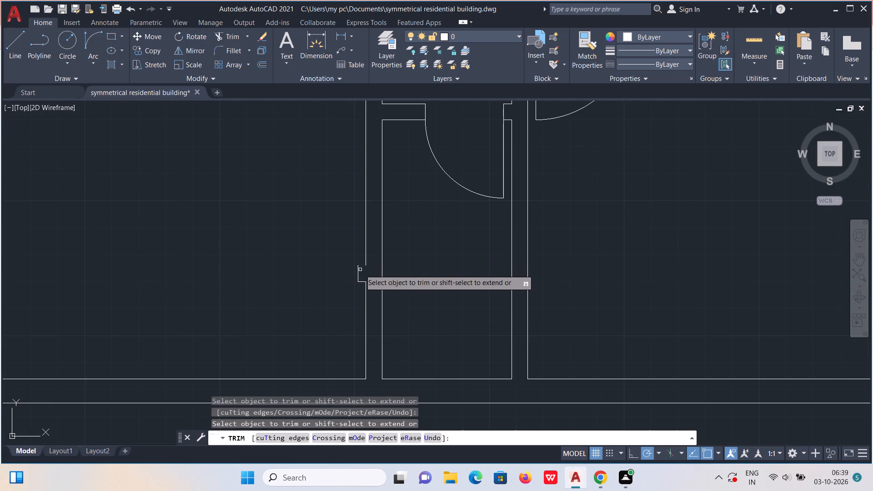
{"action": "left_click", "coordinate": [356, 277]}
{"action": "left_click", "coordinate": [361, 282]}
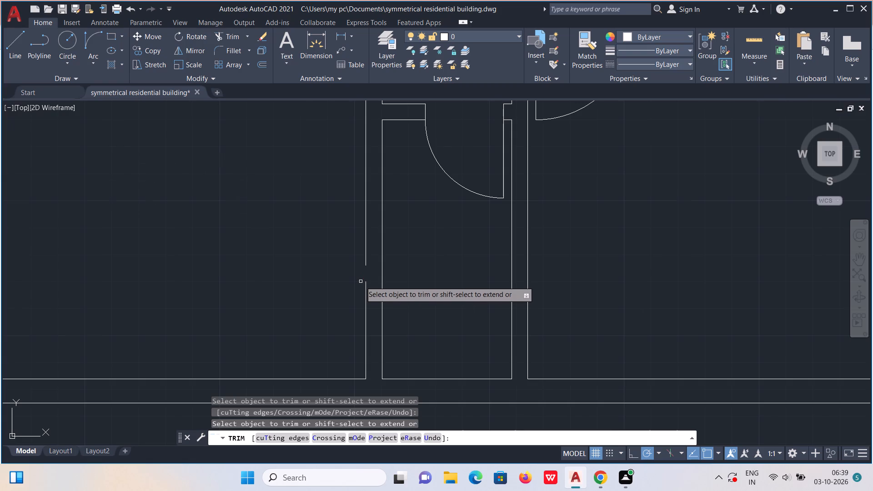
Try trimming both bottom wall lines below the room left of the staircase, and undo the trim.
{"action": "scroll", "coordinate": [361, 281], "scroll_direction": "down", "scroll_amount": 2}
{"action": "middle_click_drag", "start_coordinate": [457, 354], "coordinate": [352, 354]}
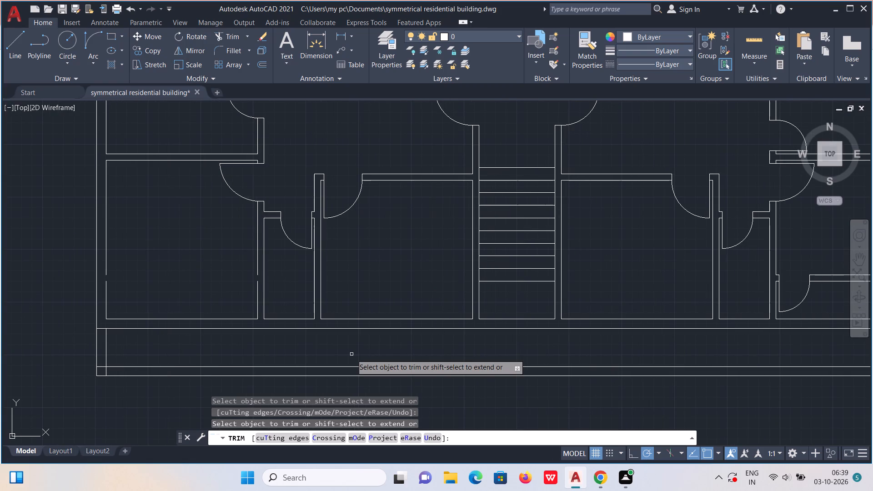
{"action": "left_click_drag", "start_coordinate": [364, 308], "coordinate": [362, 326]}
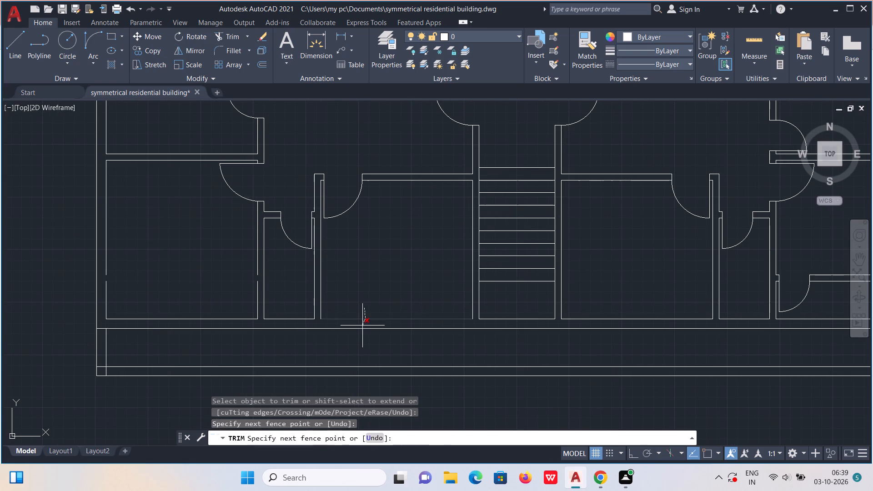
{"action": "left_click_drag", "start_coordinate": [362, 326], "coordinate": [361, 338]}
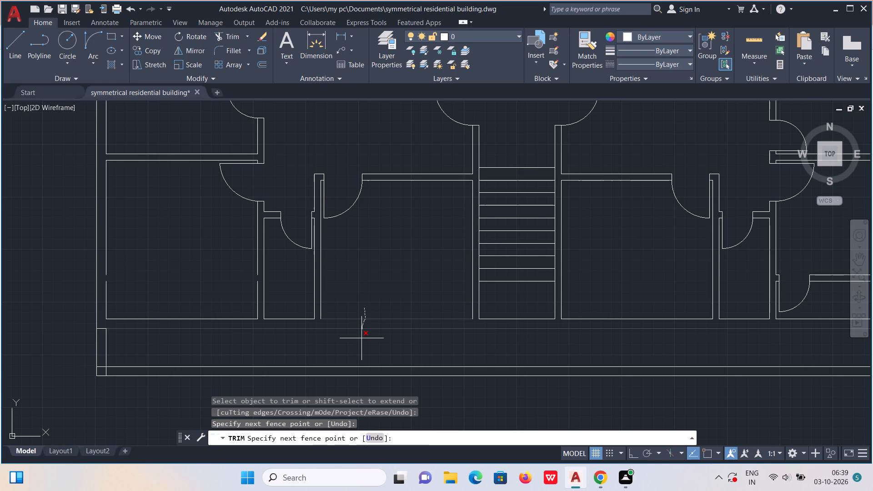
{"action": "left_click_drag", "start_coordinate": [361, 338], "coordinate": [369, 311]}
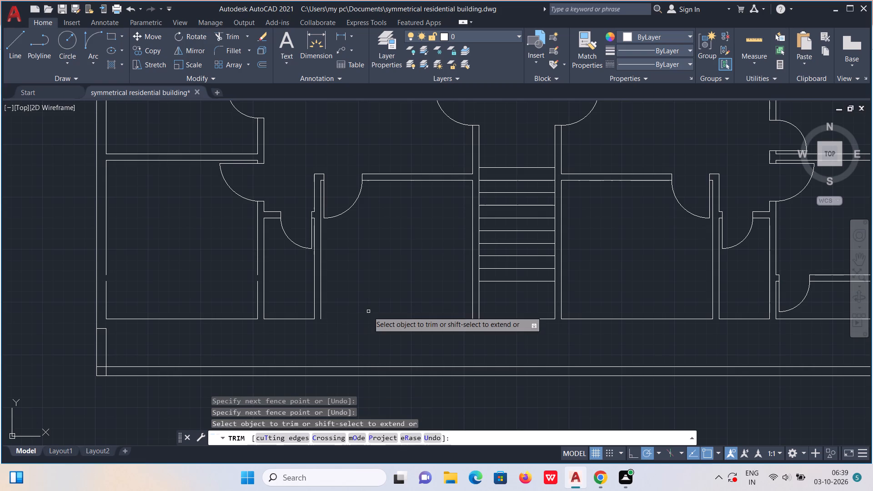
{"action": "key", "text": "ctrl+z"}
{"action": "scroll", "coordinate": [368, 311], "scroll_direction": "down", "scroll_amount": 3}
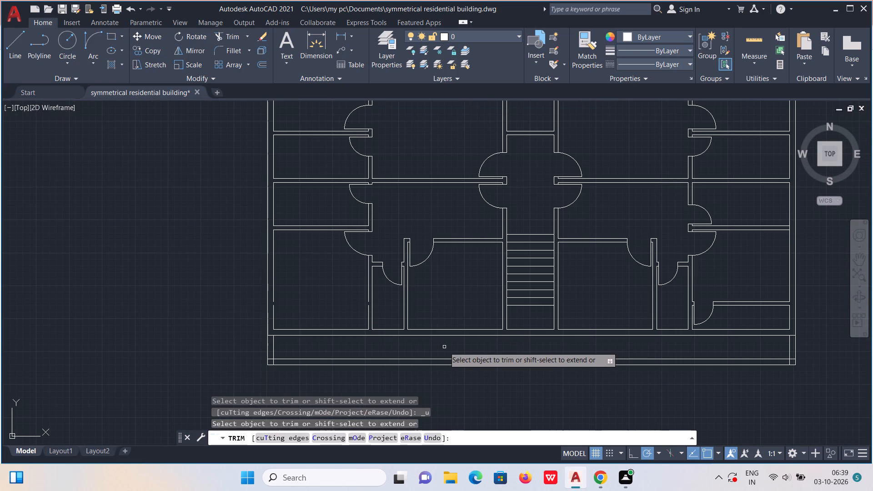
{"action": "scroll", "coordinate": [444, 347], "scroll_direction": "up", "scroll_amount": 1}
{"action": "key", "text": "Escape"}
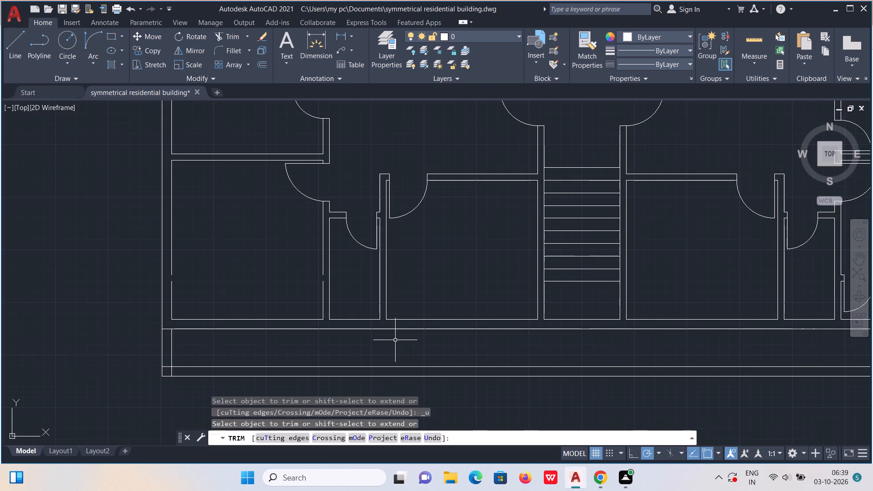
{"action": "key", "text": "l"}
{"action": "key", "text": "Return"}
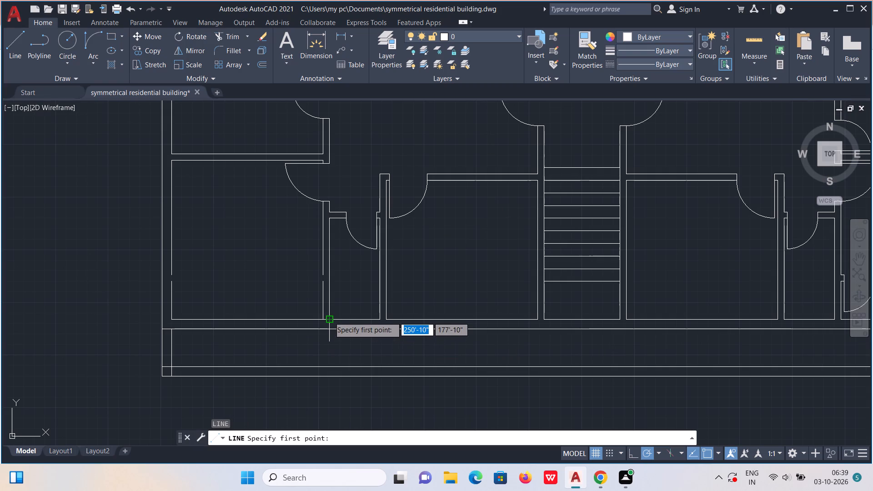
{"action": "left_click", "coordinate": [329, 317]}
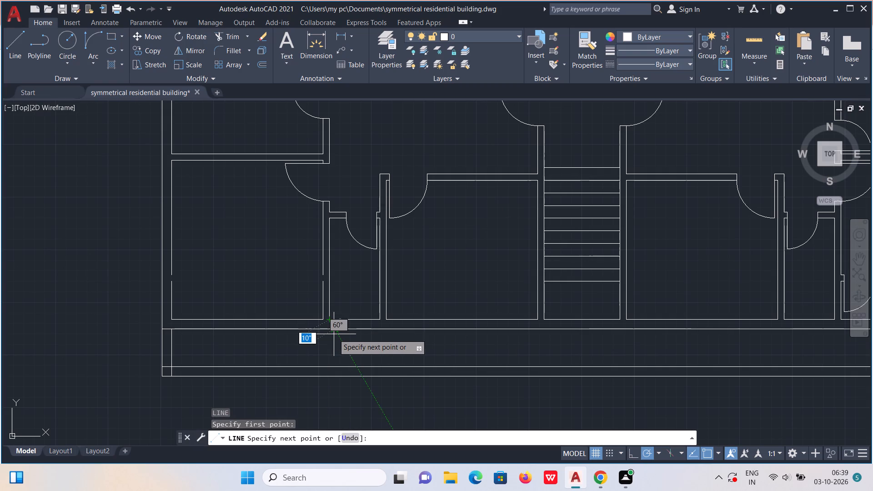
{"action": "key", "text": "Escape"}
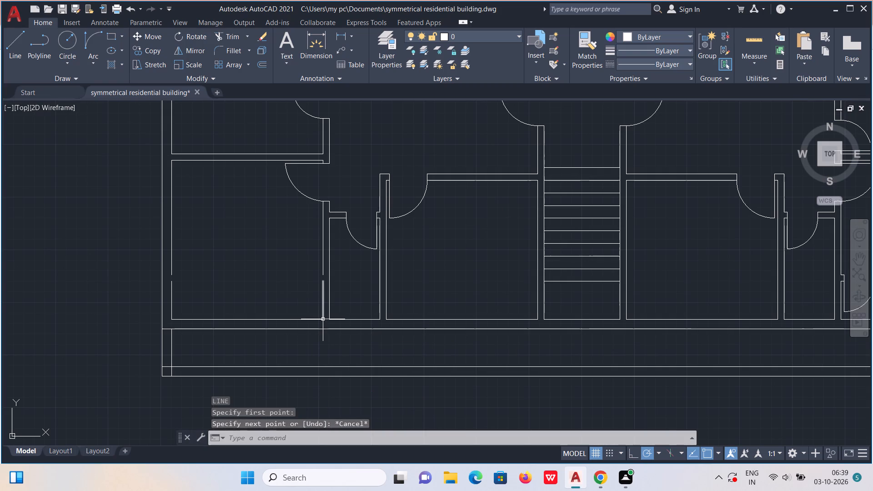
Draw 9" vertical closing lines across the bottom wall at the inner corners of the bottom-left and bottom-right corner rooms.
{"action": "key", "text": "l"}
{"action": "key", "text": "Return"}
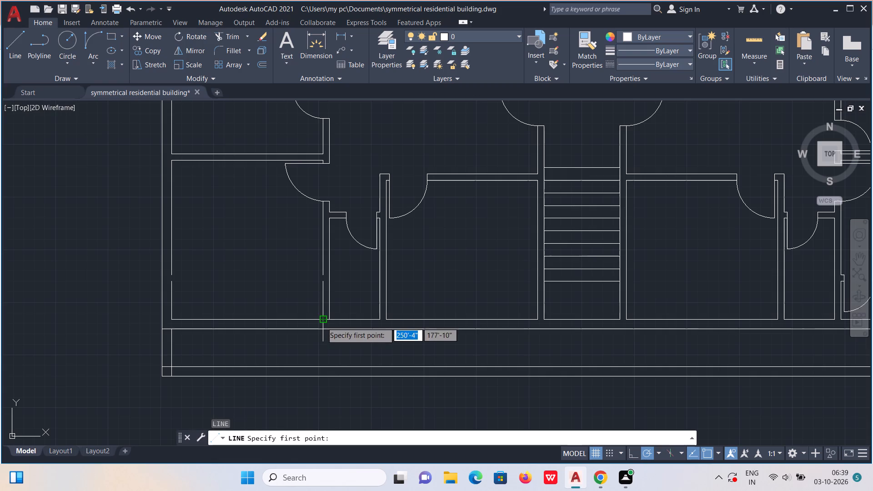
{"action": "left_click", "coordinate": [322, 322]}
{"action": "left_click", "coordinate": [322, 330]}
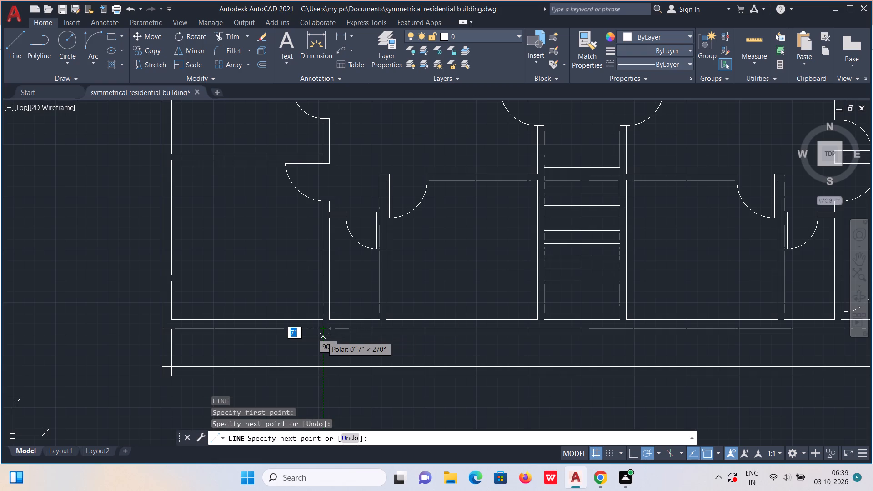
{"action": "key", "text": "Escape"}
{"action": "scroll", "coordinate": [454, 342], "scroll_direction": "down", "scroll_amount": 1}
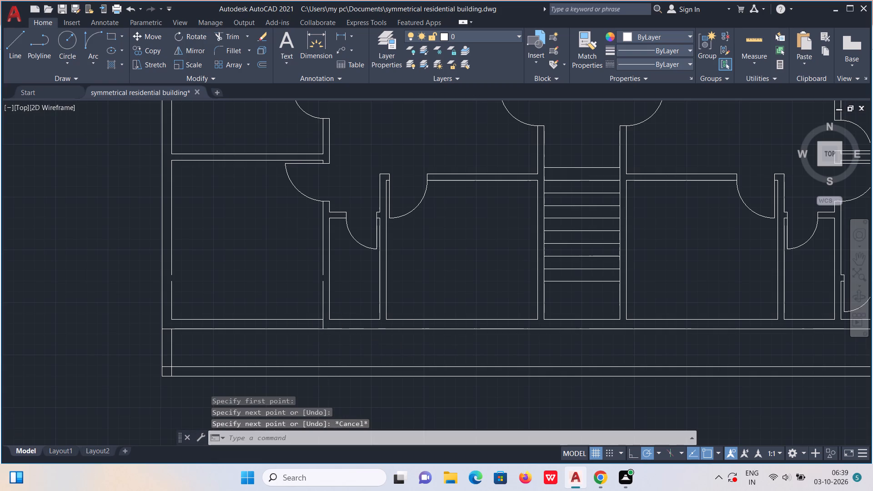
{"action": "scroll", "coordinate": [721, 341], "scroll_direction": "up", "scroll_amount": 1}
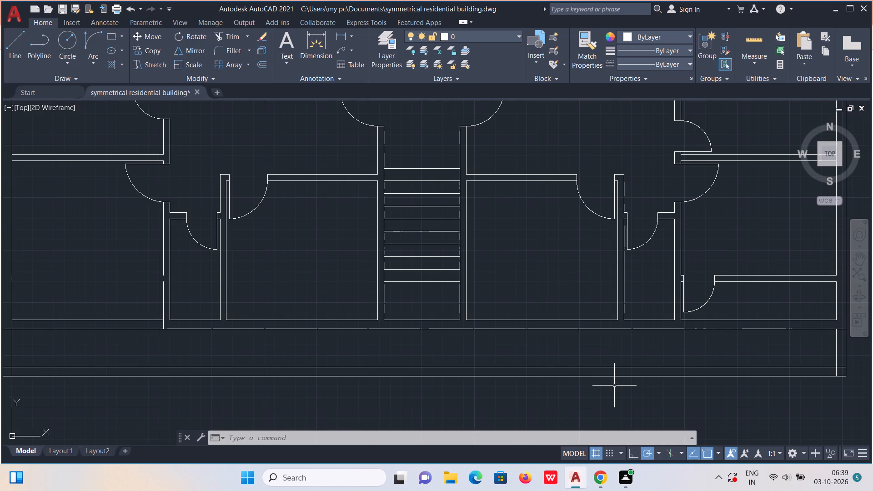
{"action": "key", "text": "l"}
{"action": "key", "text": "Return"}
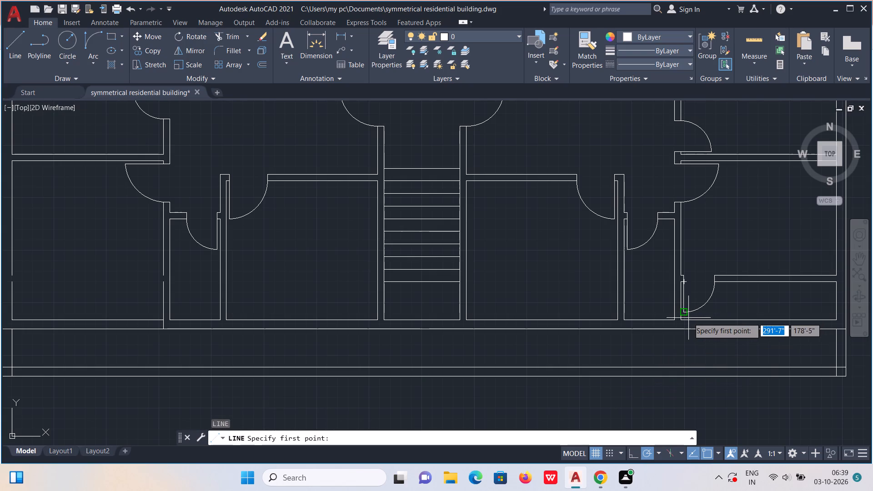
{"action": "left_click", "coordinate": [682, 322]}
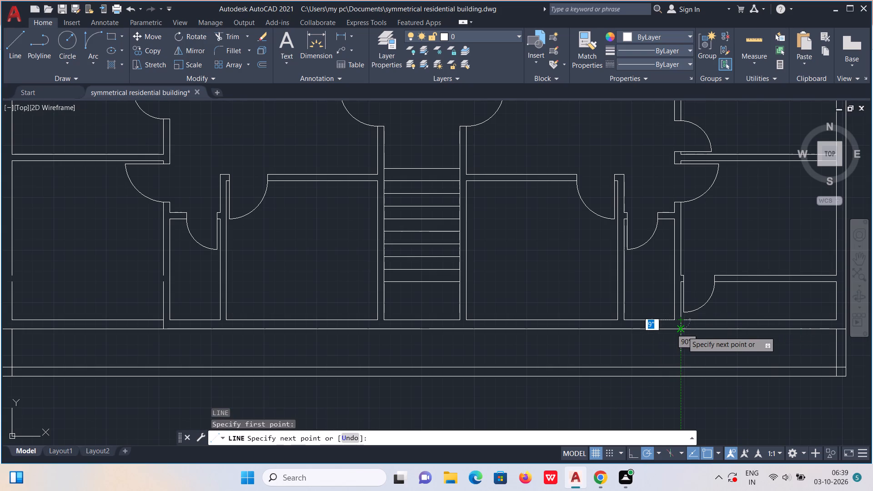
{"action": "left_click", "coordinate": [682, 331]}
{"action": "key", "text": "Escape"}
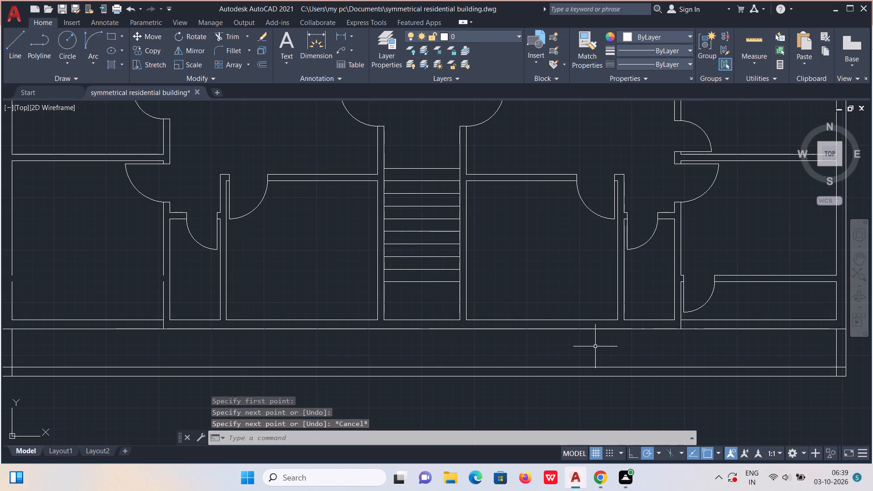
Draw vertical closing lines across the bottom wall at the staircase's right and left inner corners.
{"action": "middle_click_drag", "start_coordinate": [457, 346], "coordinate": [494, 349]}
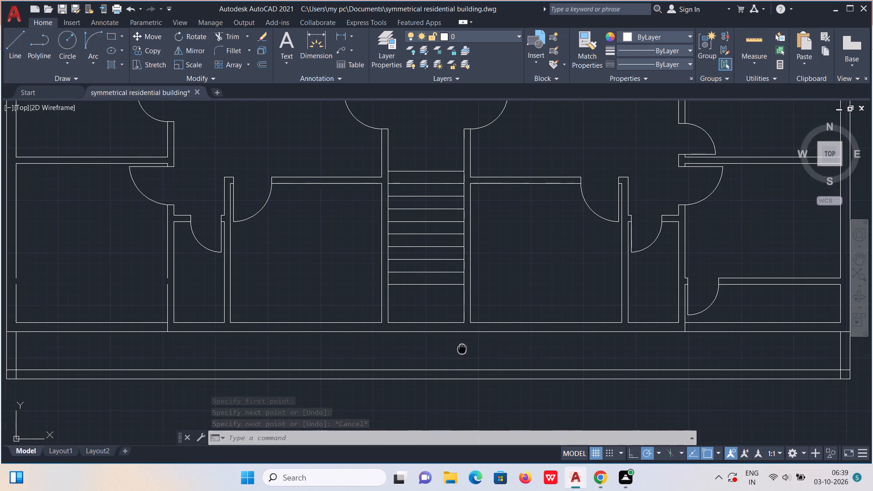
{"action": "middle_click_drag", "start_coordinate": [494, 349], "coordinate": [504, 349]}
{"action": "key", "text": "l"}
{"action": "key", "text": "Return"}
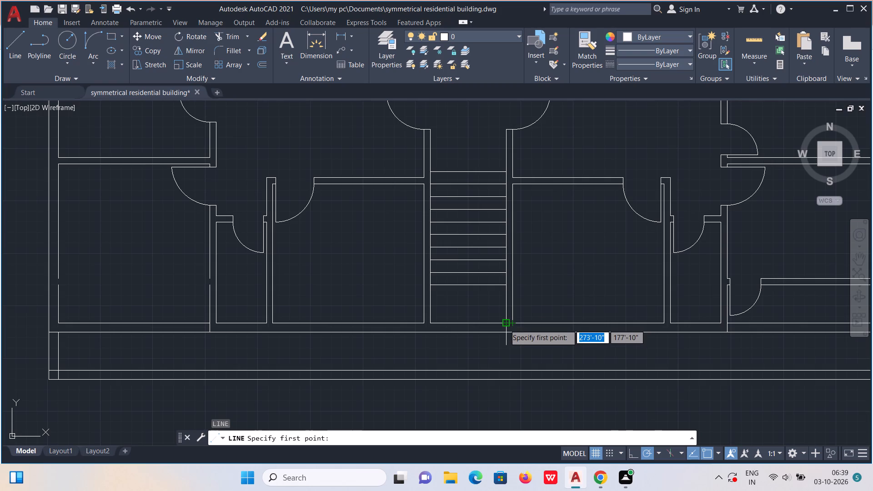
{"action": "left_click", "coordinate": [505, 324]}
{"action": "left_click", "coordinate": [505, 333]}
{"action": "key", "text": "Escape"}
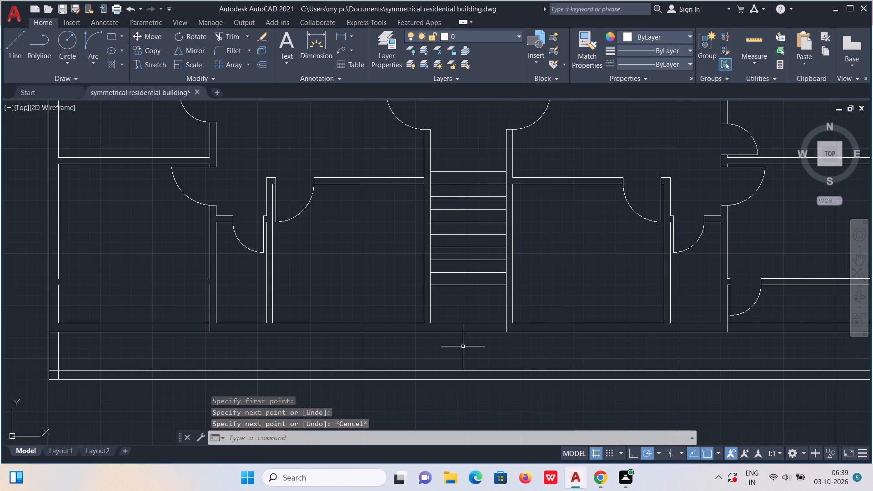
{"action": "key", "text": "l"}
{"action": "key", "text": "Return"}
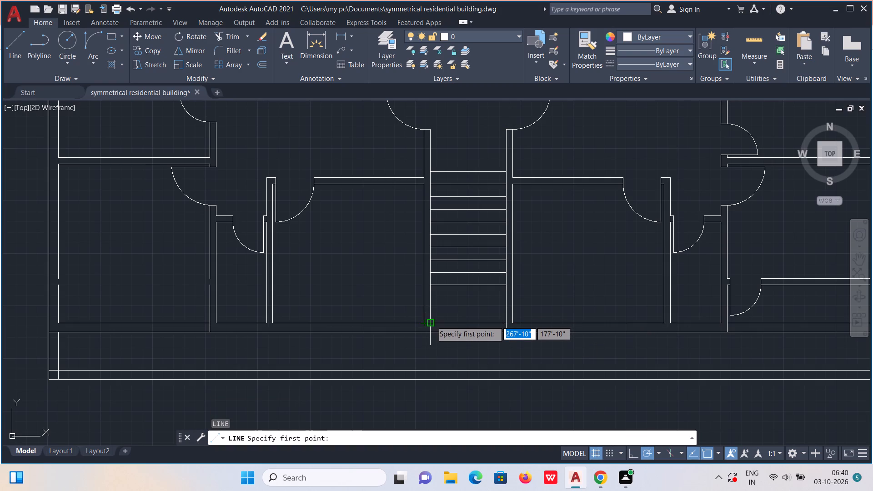
{"action": "left_click", "coordinate": [431, 321]}
{"action": "left_click", "coordinate": [433, 331]}
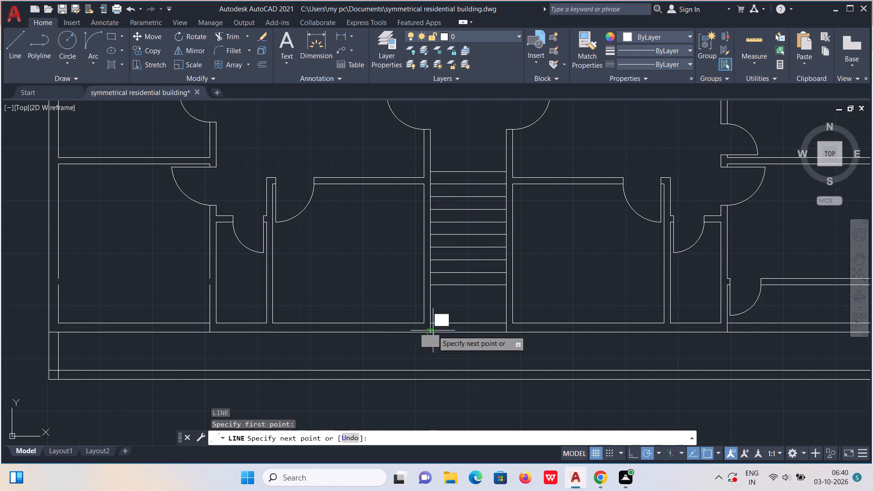
{"action": "key", "text": "Escape"}
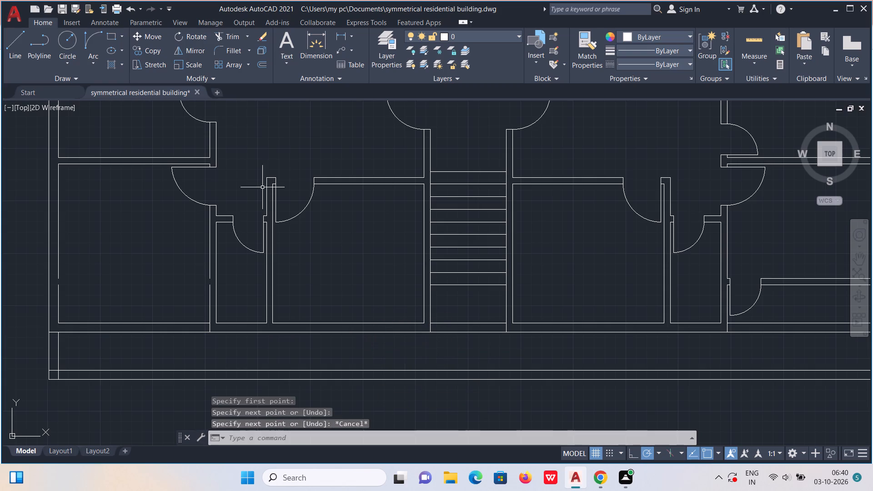
Trim away the bottom wall lines between the corner rooms and the staircase on both sides.
{"action": "left_click", "coordinate": [226, 38]}
{"action": "left_click_drag", "start_coordinate": [332, 283], "coordinate": [340, 312]}
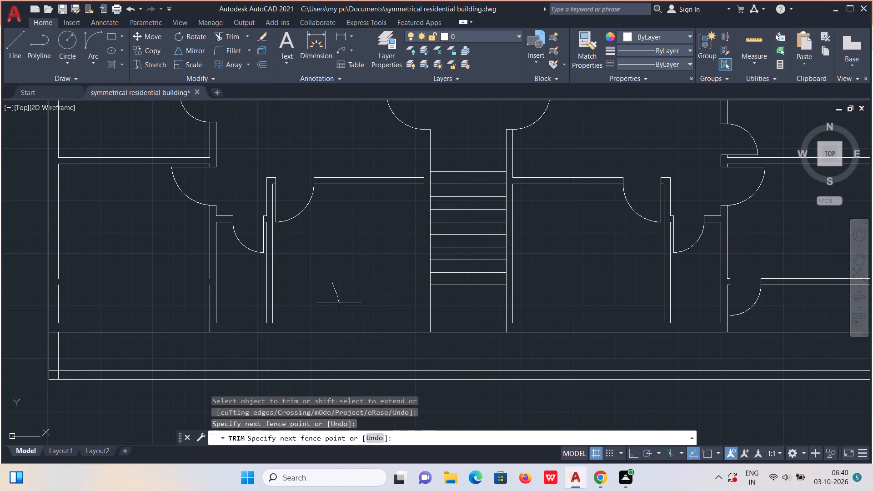
{"action": "left_click_drag", "start_coordinate": [340, 312], "coordinate": [342, 347]}
{"action": "left_click_drag", "start_coordinate": [240, 303], "coordinate": [245, 346]}
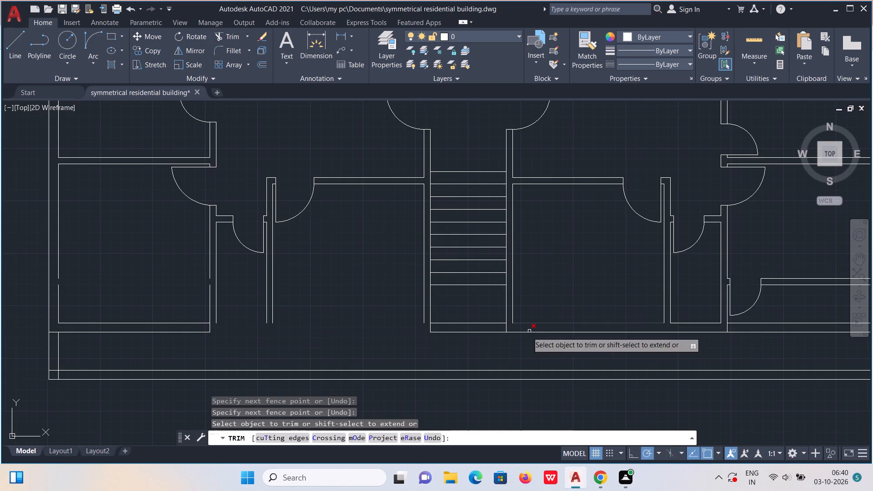
{"action": "left_click_drag", "start_coordinate": [569, 296], "coordinate": [569, 351]}
{"action": "left_click_drag", "start_coordinate": [695, 312], "coordinate": [698, 334]}
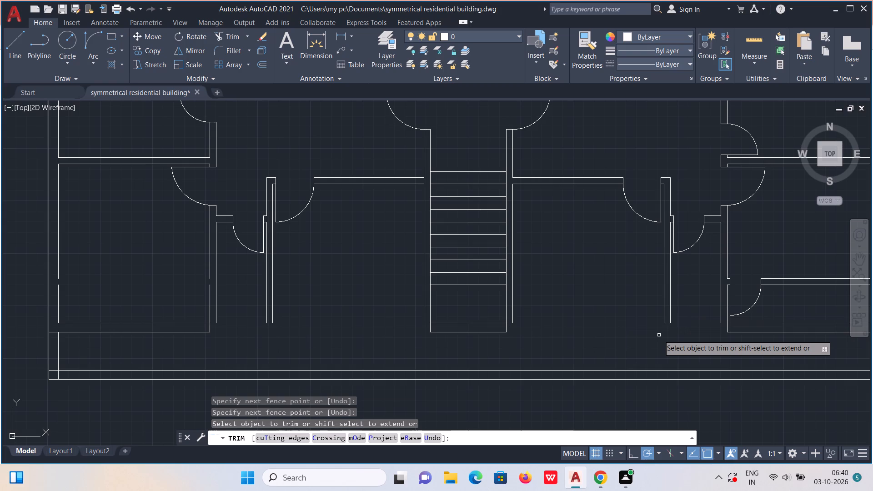
{"action": "key", "text": "Escape"}
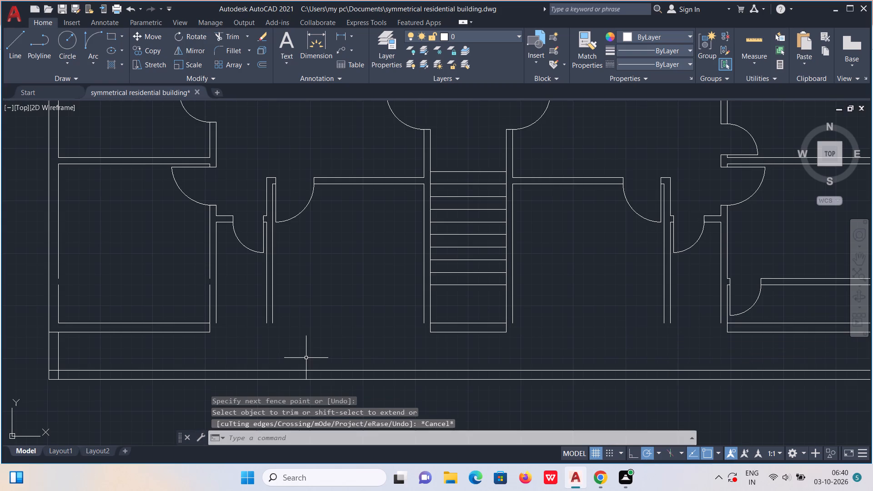
Draw the bottom-left corner room's inner wall down to the new bottom wall, using 3'-9" and 3' vertical lines 6" apart.
{"action": "key", "text": "l"}
{"action": "key", "text": "Return"}
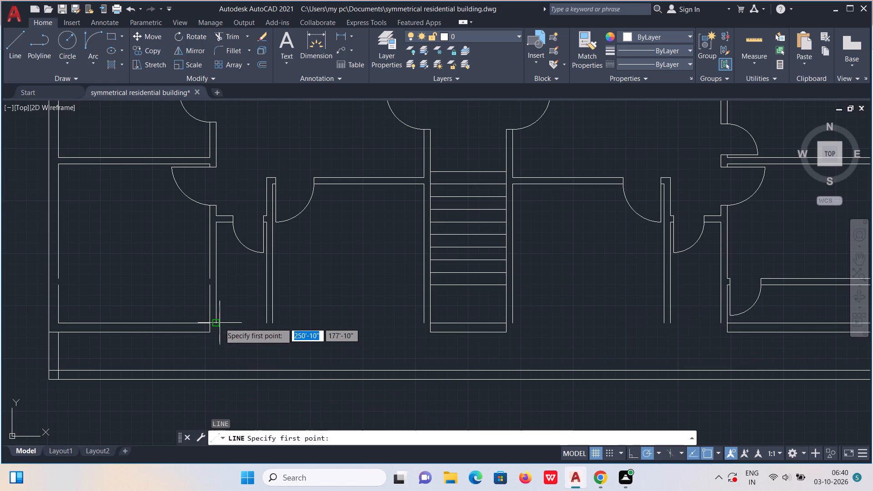
{"action": "left_click", "coordinate": [217, 322]}
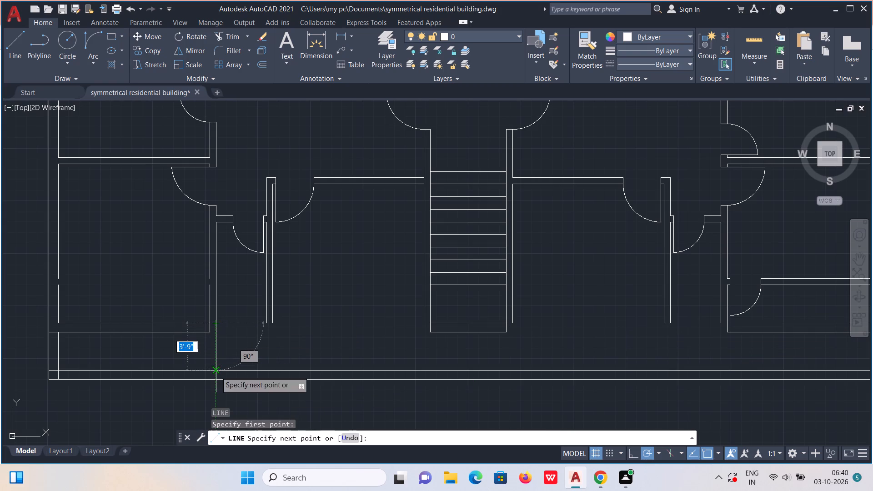
{"action": "left_click", "coordinate": [216, 372]}
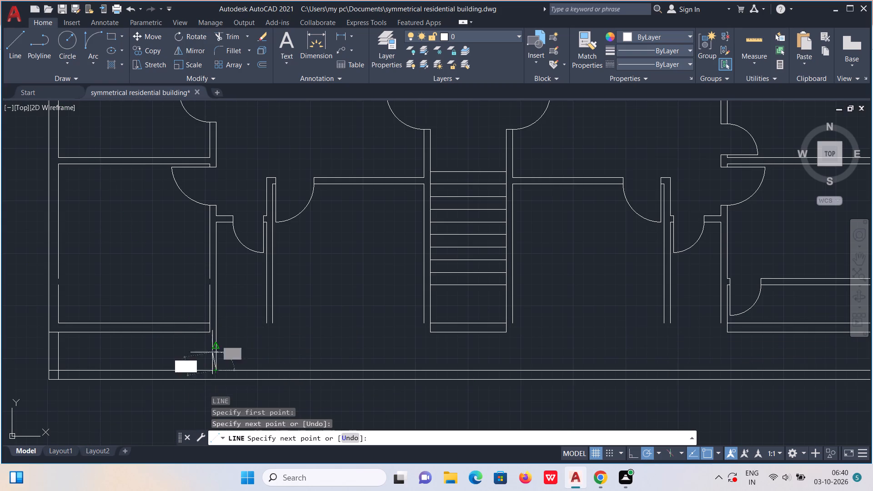
{"action": "left_click", "coordinate": [209, 370]}
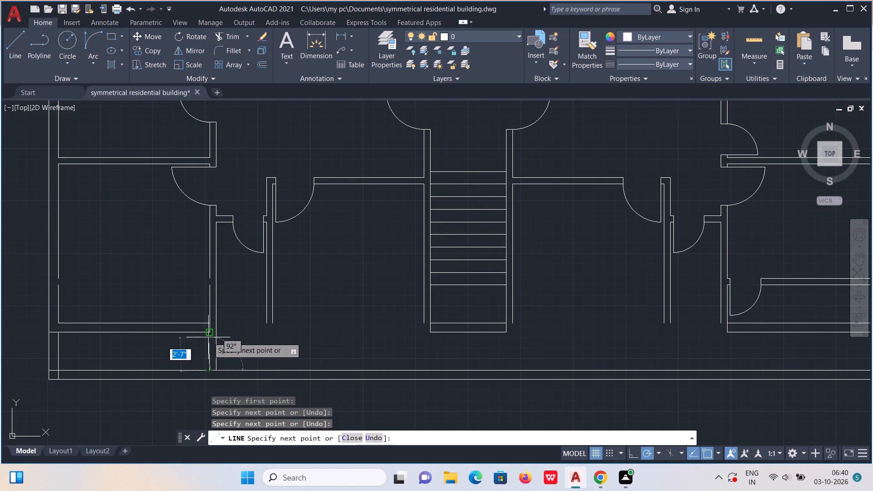
{"action": "left_click", "coordinate": [207, 334]}
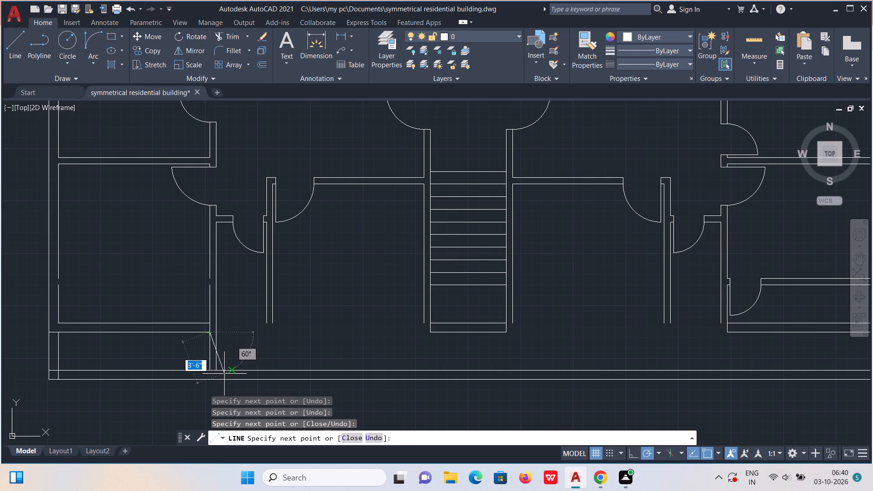
{"action": "left_click", "coordinate": [206, 372]}
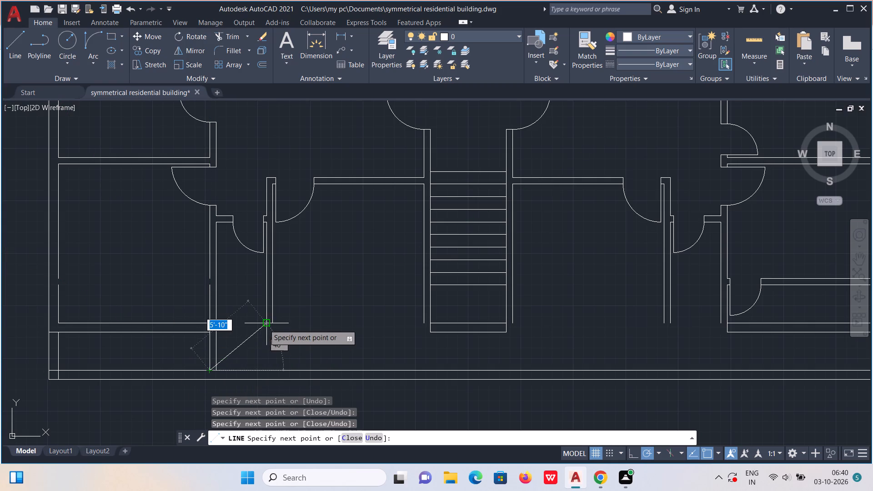
Draw the next partition left of the staircase down to the new bottom wall, as two 3'-9" vertical lines 6" apart.
{"action": "left_click", "coordinate": [266, 371]}
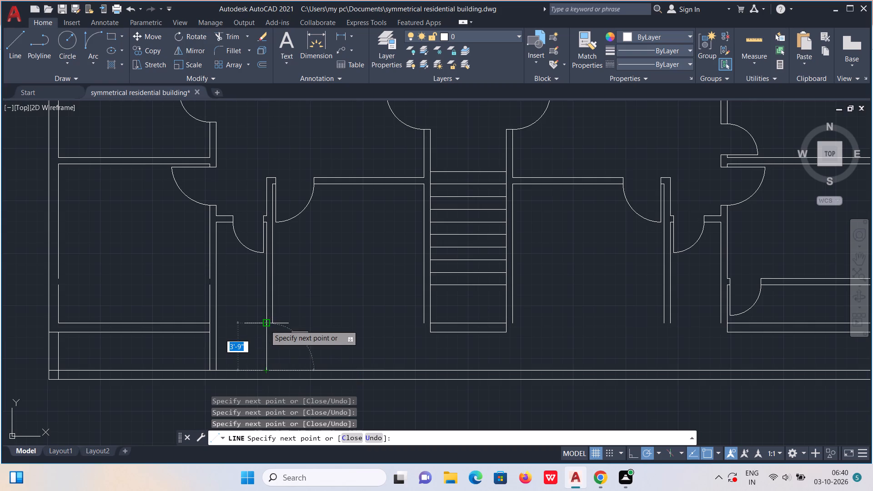
{"action": "left_click", "coordinate": [265, 325]}
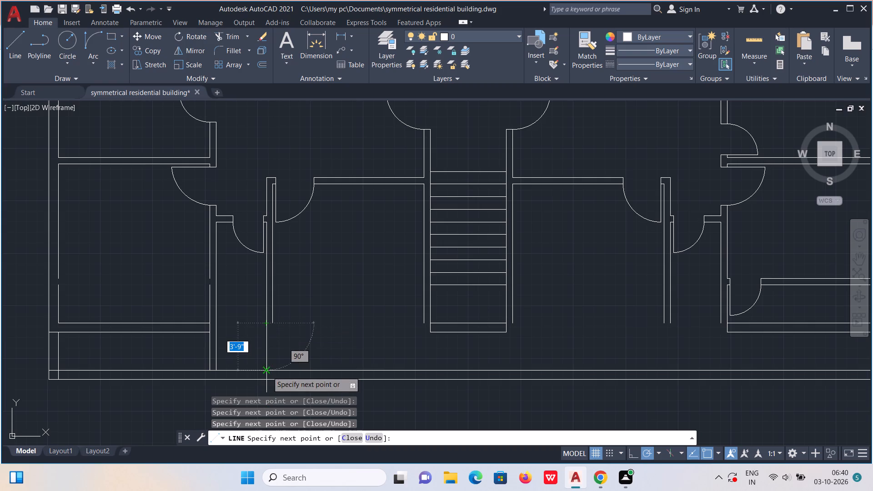
{"action": "left_click", "coordinate": [267, 371]}
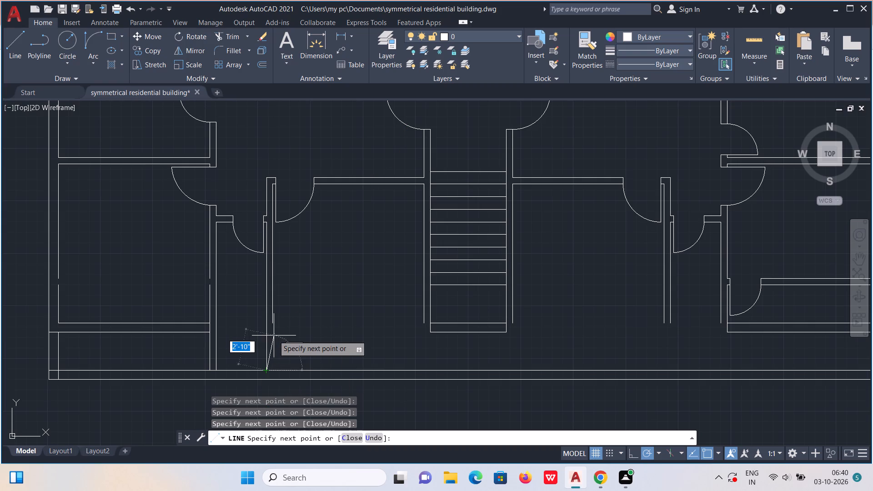
{"action": "left_click", "coordinate": [271, 371]}
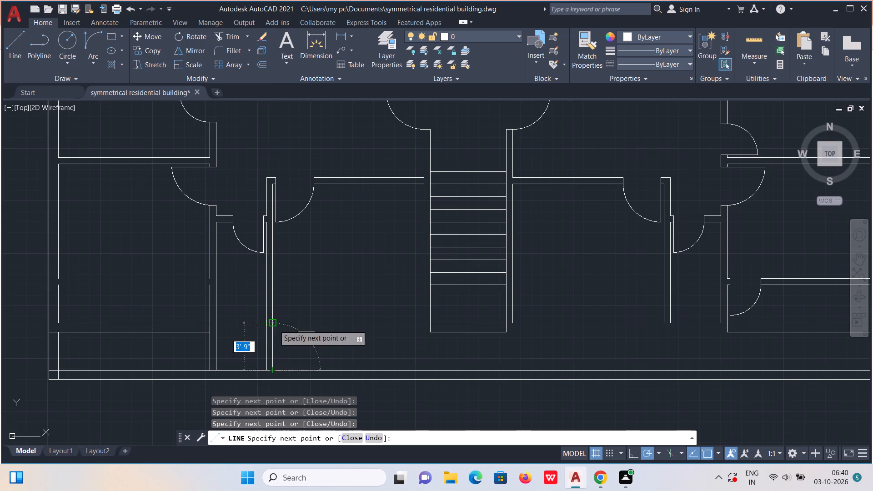
{"action": "left_click", "coordinate": [275, 326]}
{"action": "key", "text": "Escape"}
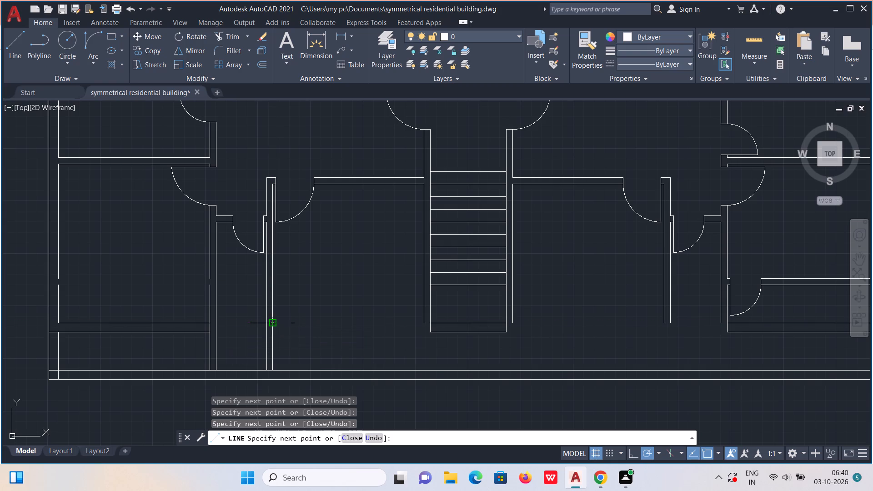
Draw the staircase's left wall down to the new bottom wall, with a 3'-9" outer line and a 3' inner line.
{"action": "key", "text": "l"}
{"action": "key", "text": "Return"}
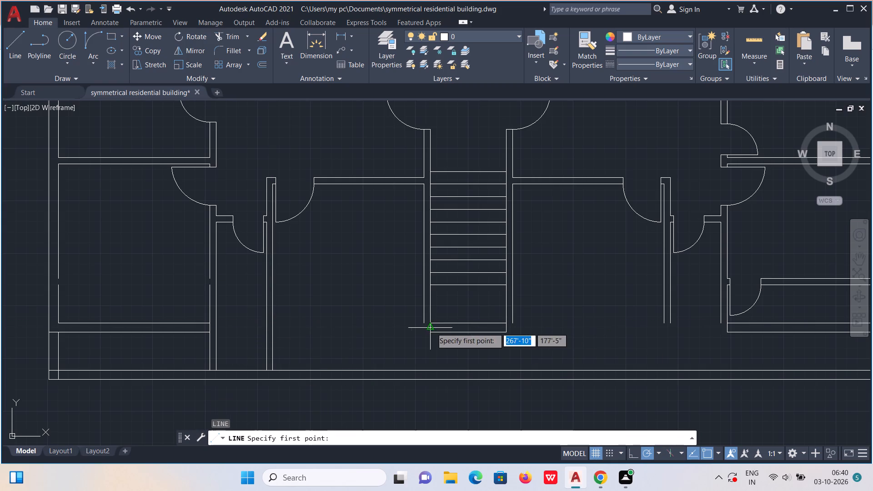
{"action": "left_click", "coordinate": [423, 322]}
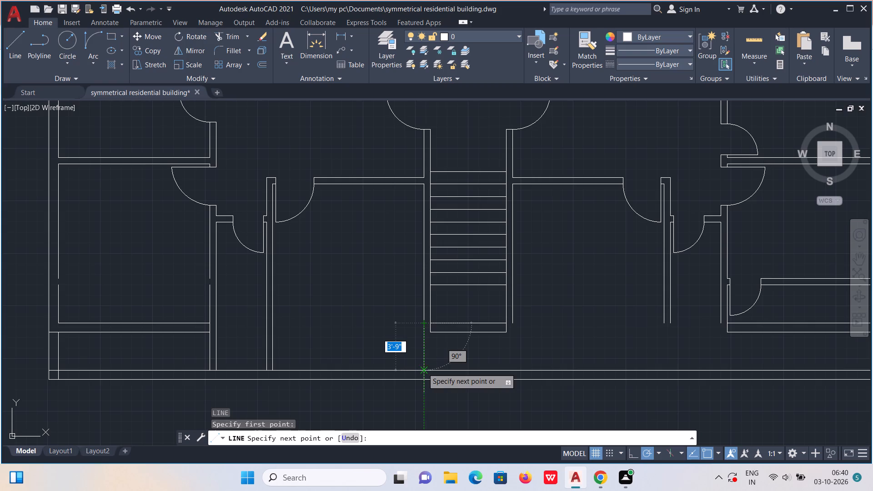
{"action": "left_click", "coordinate": [423, 368]}
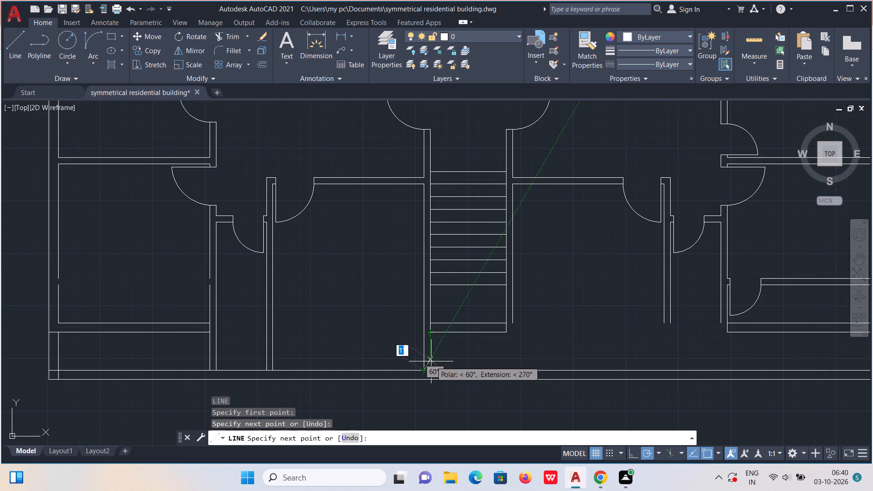
{"action": "left_click", "coordinate": [431, 369]}
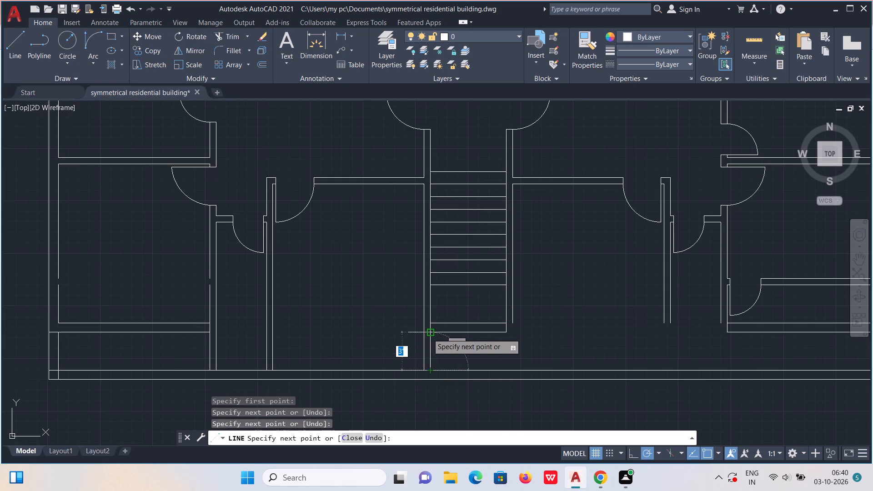
{"action": "left_click", "coordinate": [428, 333]}
{"action": "key", "text": "Escape"}
Draw the staircase's right wall down to the new bottom wall, with inner and outer lines 6" apart.
{"action": "scroll", "coordinate": [437, 345], "scroll_direction": "down", "scroll_amount": 1}
{"action": "scroll", "coordinate": [489, 337], "scroll_direction": "up", "scroll_amount": 1}
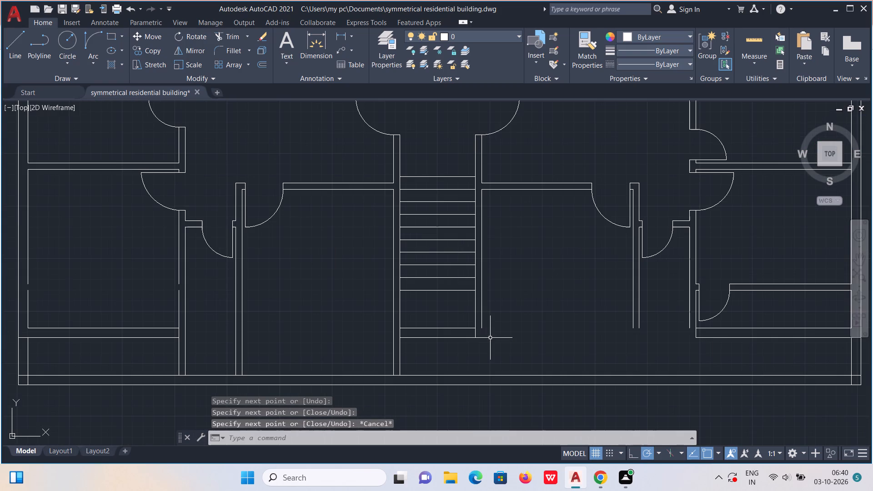
{"action": "key", "text": "l"}
{"action": "key", "text": "Return"}
{"action": "scroll", "coordinate": [489, 346], "scroll_direction": "up", "scroll_amount": 1}
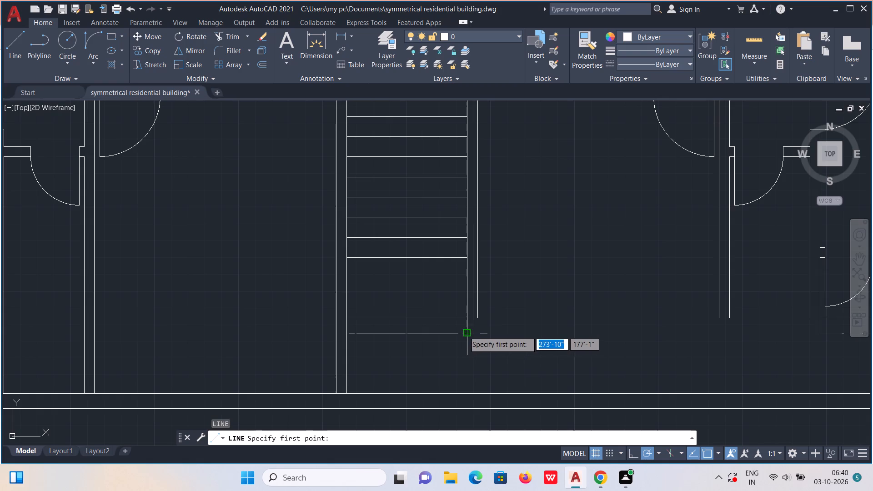
{"action": "left_click_drag", "start_coordinate": [464, 331], "coordinate": [466, 338]}
{"action": "left_click", "coordinate": [468, 391]}
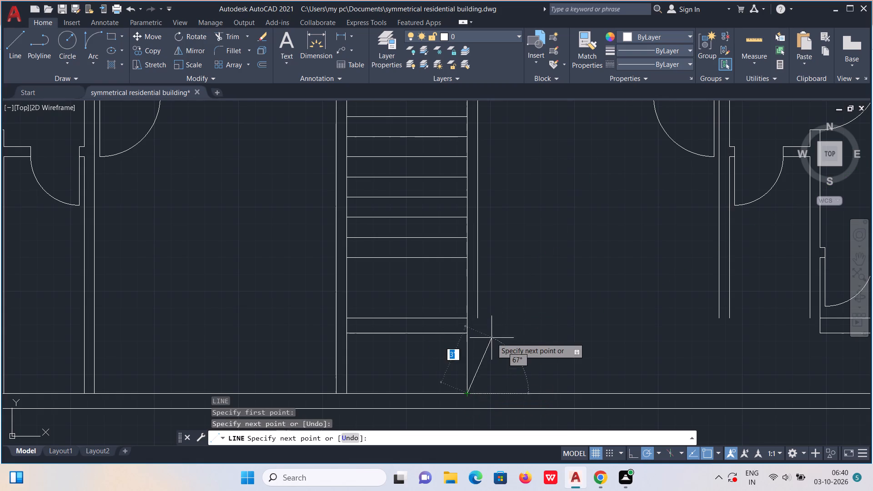
{"action": "left_click", "coordinate": [478, 393]}
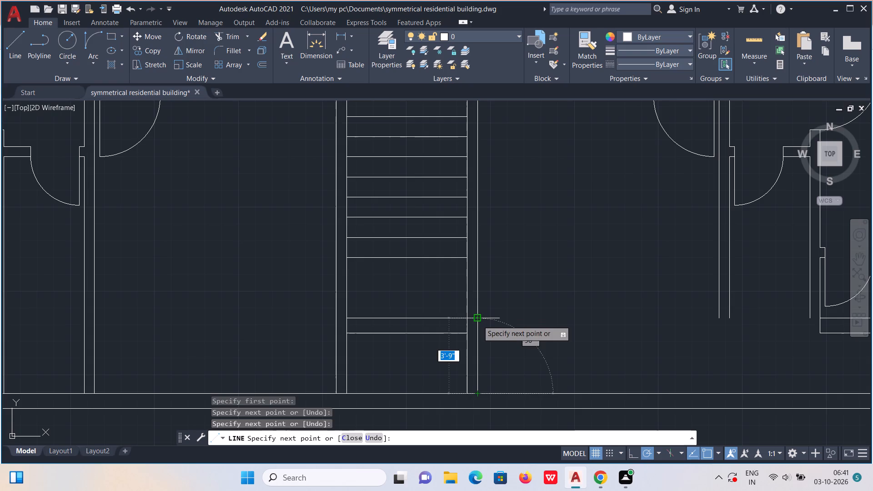
{"action": "left_click", "coordinate": [478, 321]}
{"action": "scroll", "coordinate": [478, 321], "scroll_direction": "down", "scroll_amount": 1}
{"action": "key", "text": "Escape"}
Draw the partition right of the staircase down to the new bottom wall as two vertical lines 6" apart.
{"action": "scroll", "coordinate": [647, 346], "scroll_direction": "up", "scroll_amount": 2}
{"action": "key", "text": "l"}
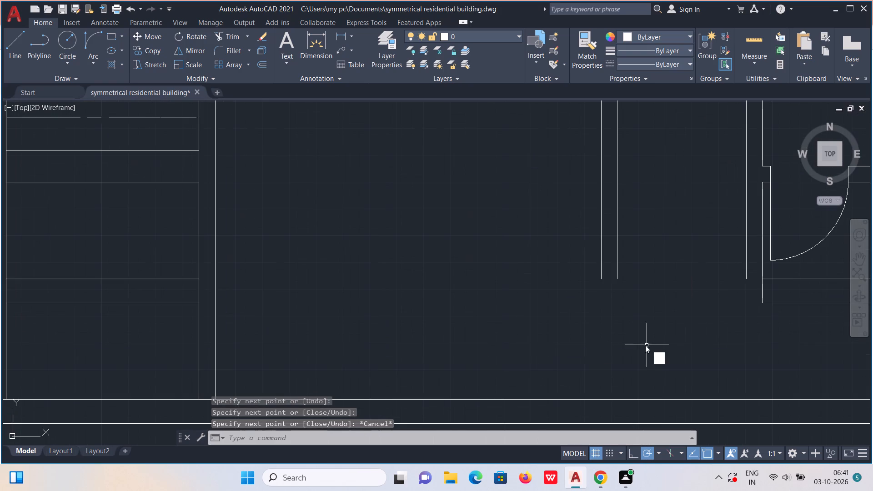
{"action": "key", "text": "Return"}
{"action": "scroll", "coordinate": [602, 321], "scroll_direction": "down", "scroll_amount": 2}
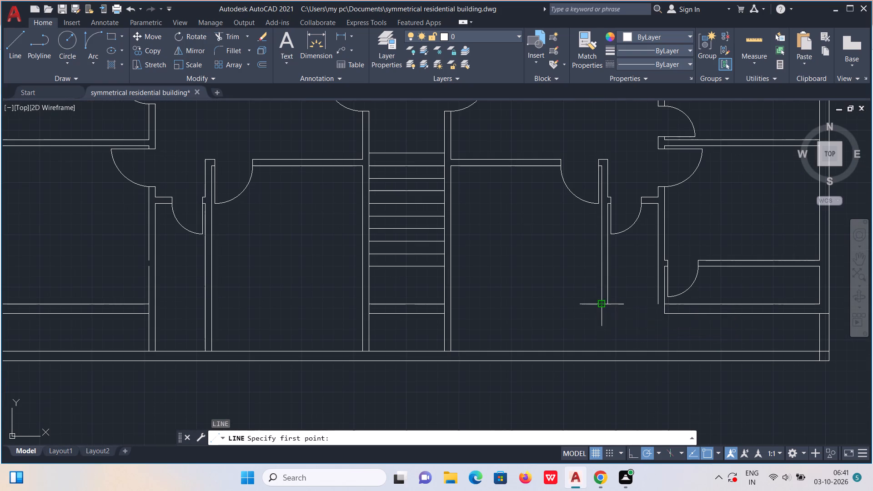
{"action": "left_click", "coordinate": [601, 307]}
{"action": "left_click", "coordinate": [601, 349]}
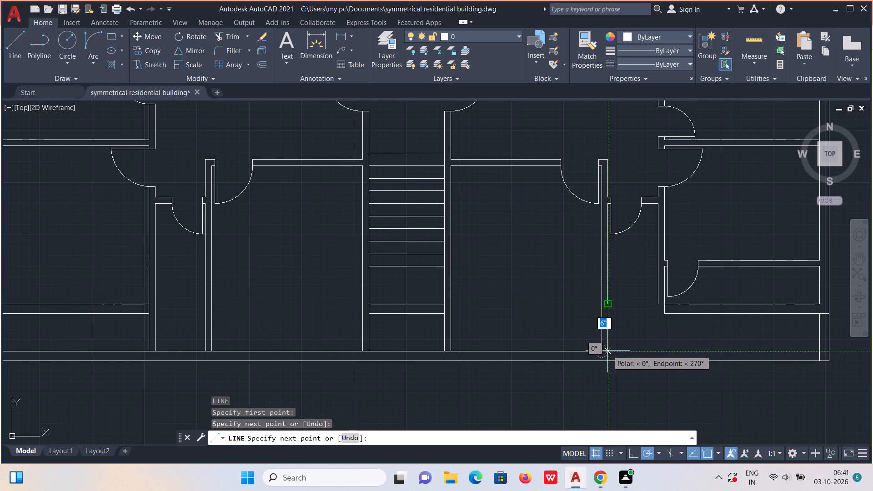
{"action": "left_click", "coordinate": [607, 351]}
{"action": "left_click", "coordinate": [607, 308]}
{"action": "key", "text": "Escape"}
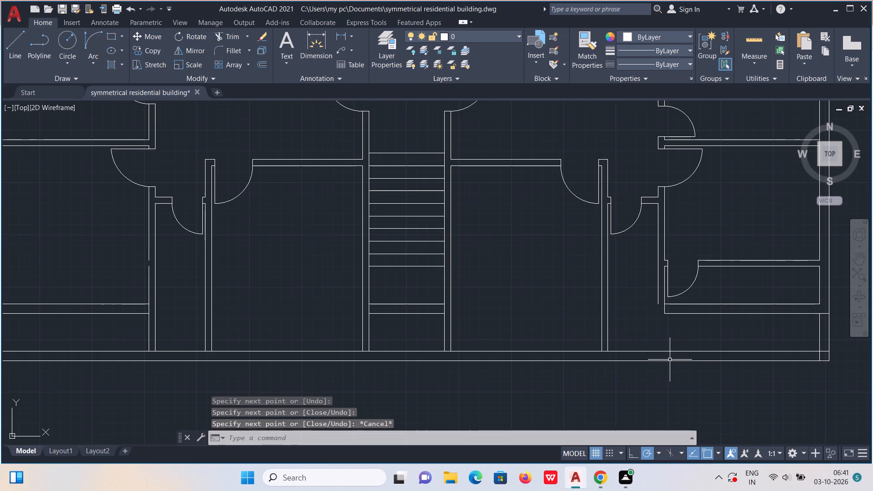
Draw the bottom-right corner room's inner wall down to the new bottom wall, with two vertical lines 6" apart.
{"action": "key", "text": "l"}
{"action": "key", "text": "Return"}
{"action": "scroll", "coordinate": [658, 301], "scroll_direction": "up", "scroll_amount": 2}
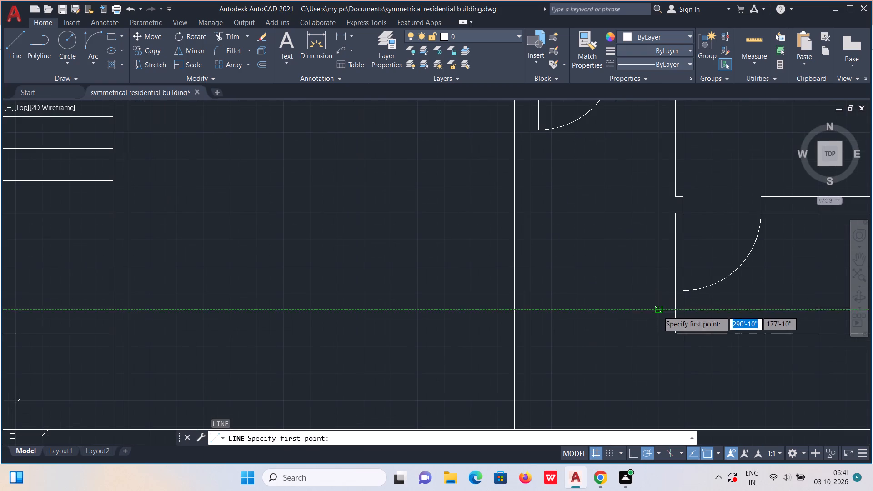
{"action": "left_click", "coordinate": [658, 312]}
{"action": "scroll", "coordinate": [663, 395], "scroll_direction": "down", "scroll_amount": 1}
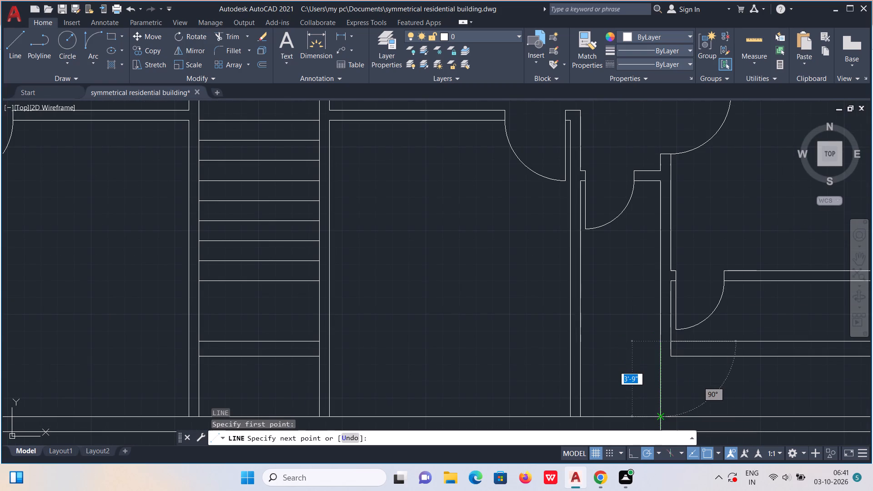
{"action": "left_click", "coordinate": [662, 415]}
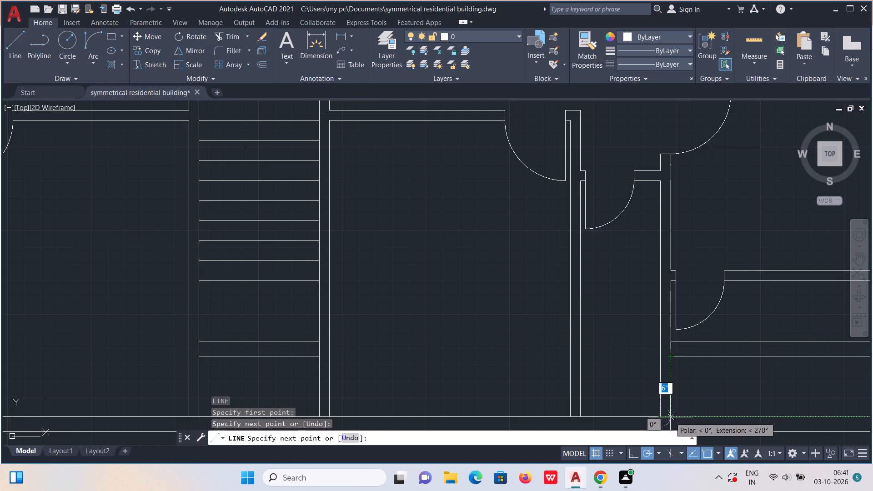
{"action": "left_click", "coordinate": [670, 417]}
{"action": "left_click", "coordinate": [670, 357]}
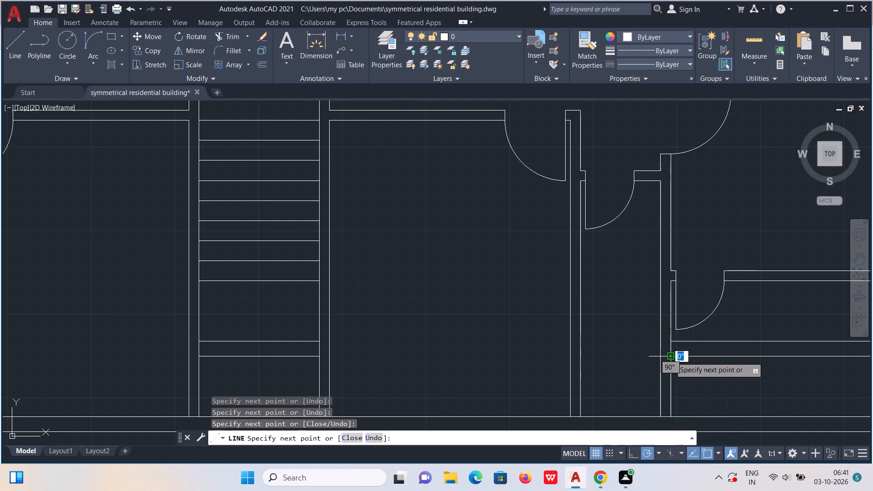
{"action": "scroll", "coordinate": [670, 357], "scroll_direction": "down", "scroll_amount": 2}
{"action": "key", "text": "Escape"}
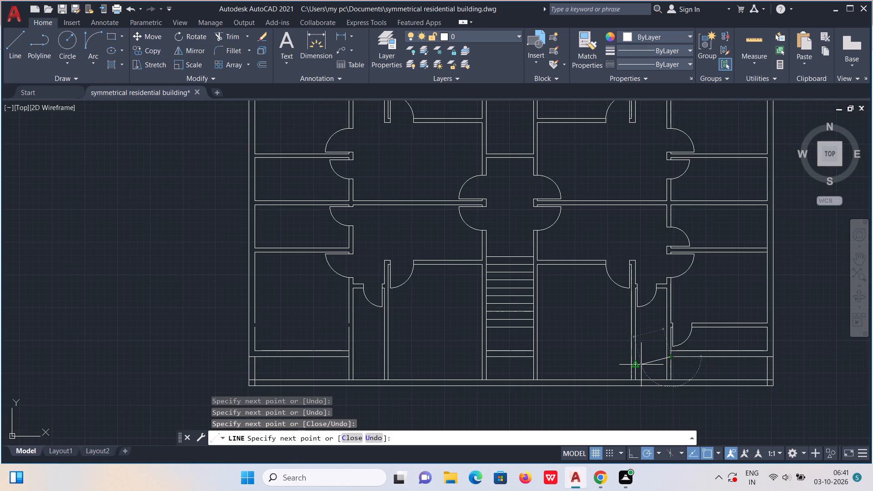
Trim away both old bottom wall lines below the bottom-right corner room.
{"action": "left_click", "coordinate": [237, 38]}
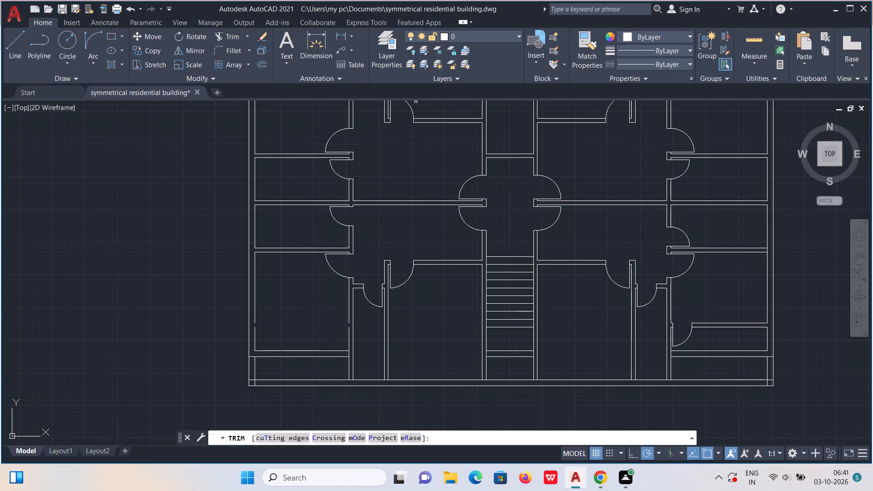
{"action": "left_click_drag", "start_coordinate": [739, 348], "coordinate": [726, 370]}
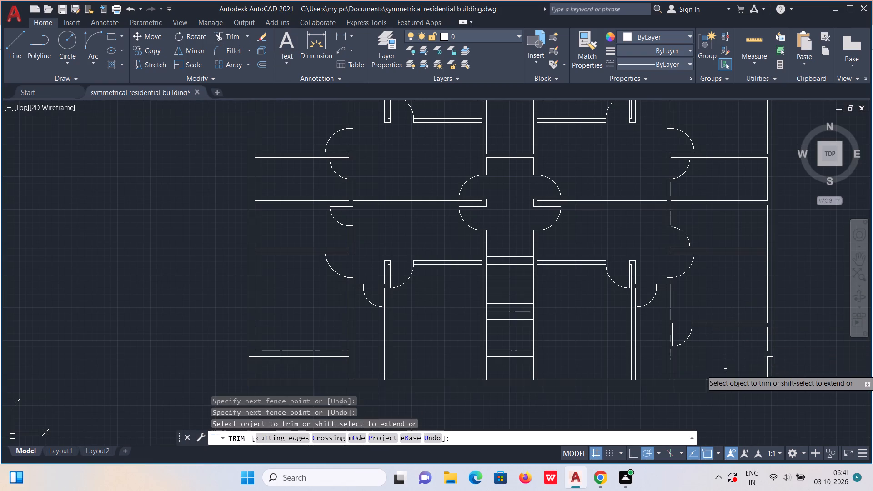
Trim away the door and the horizontal partition in the bottom-right corner room, including the leftover door leaf and jamb stubs.
{"action": "left_click", "coordinate": [687, 340]}
{"action": "left_click_drag", "start_coordinate": [714, 309], "coordinate": [719, 347]}
{"action": "scroll", "coordinate": [714, 343], "scroll_direction": "up", "scroll_amount": 4}
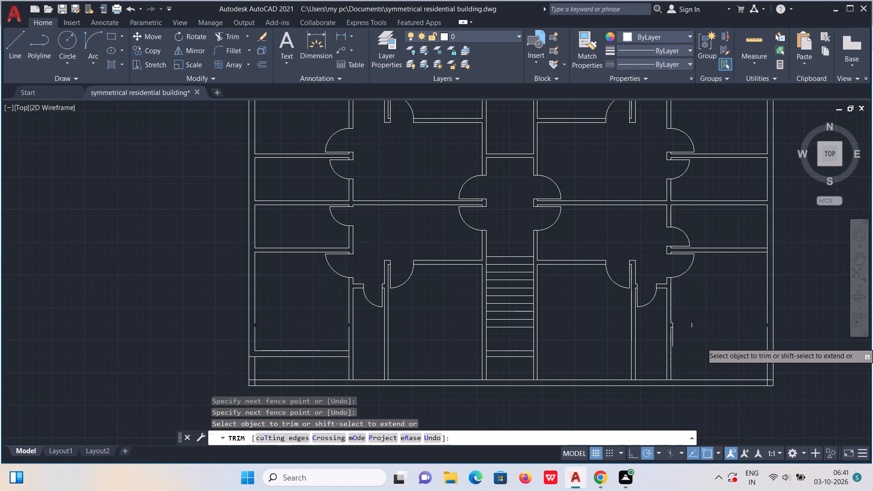
{"action": "left_click", "coordinate": [475, 306]}
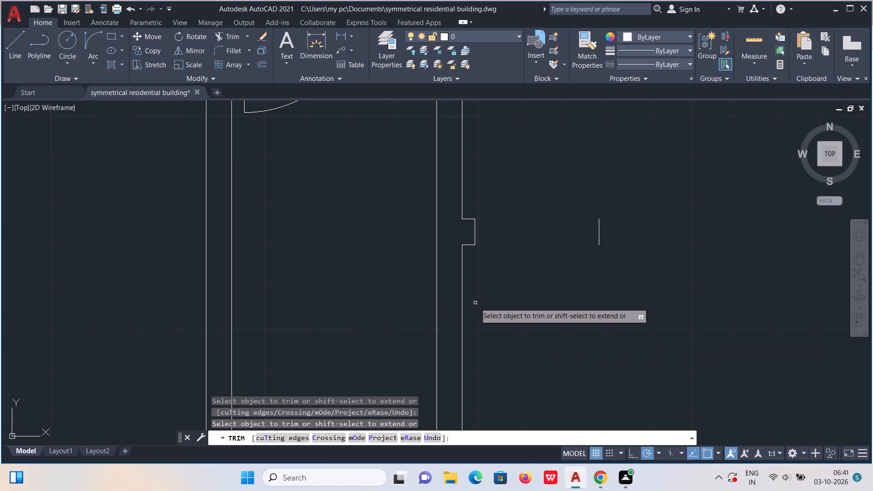
{"action": "left_click", "coordinate": [599, 233]}
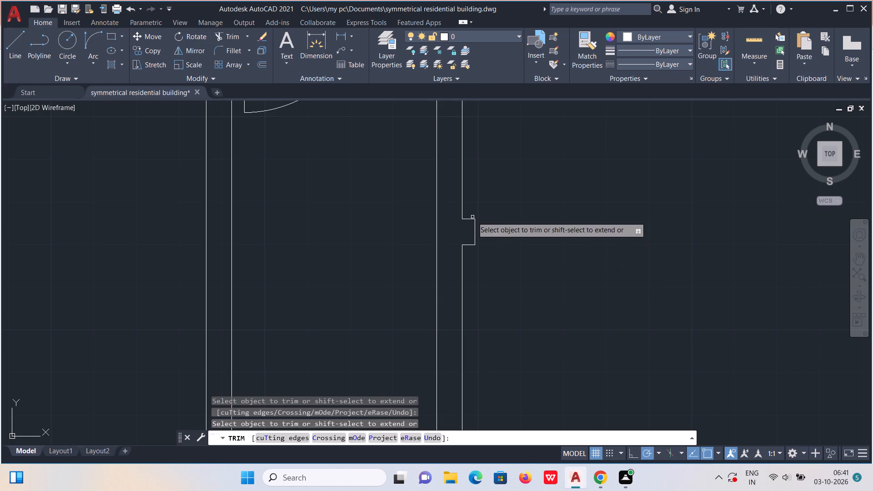
{"action": "left_click_drag", "start_coordinate": [472, 215], "coordinate": [472, 248]}
{"action": "left_click_drag", "start_coordinate": [470, 233], "coordinate": [476, 233]}
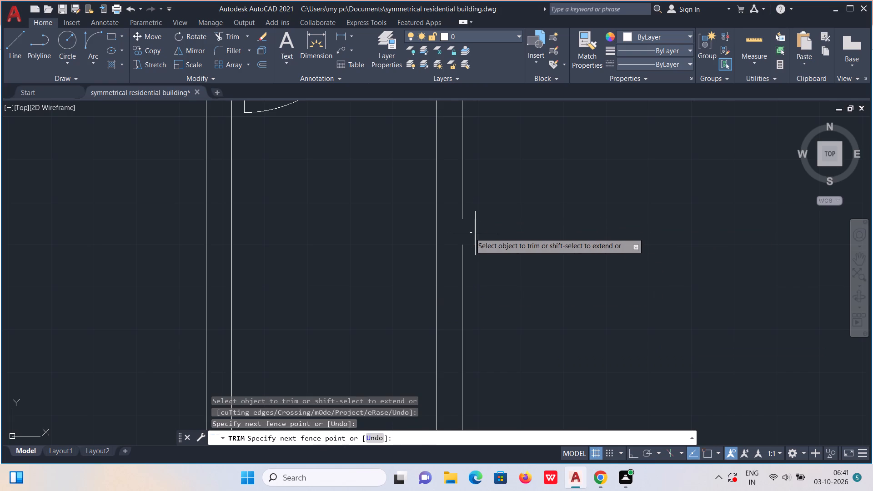
{"action": "left_click_drag", "start_coordinate": [476, 233], "coordinate": [478, 233]}
{"action": "scroll", "coordinate": [482, 232], "scroll_direction": "down", "scroll_amount": 3}
{"action": "key", "text": "Escape"}
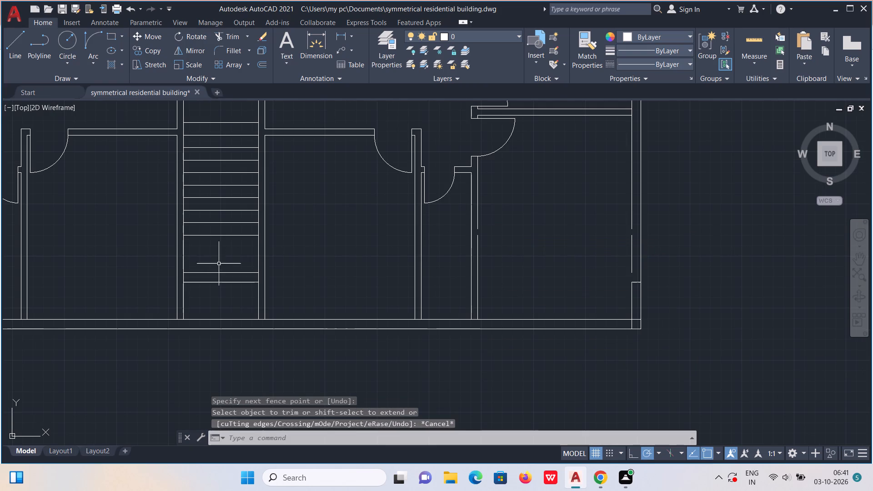
Inspect the dimensions of the bottom-left corner room, its bottom strip and the neighbouring rooms with quick measure.
{"action": "middle_click_drag", "start_coordinate": [219, 264], "coordinate": [635, 235]}
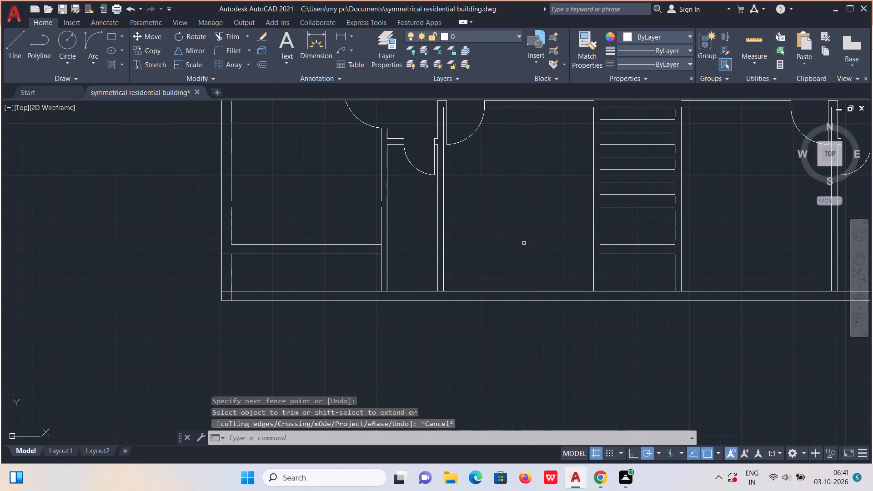
{"action": "left_click", "coordinate": [751, 39]}
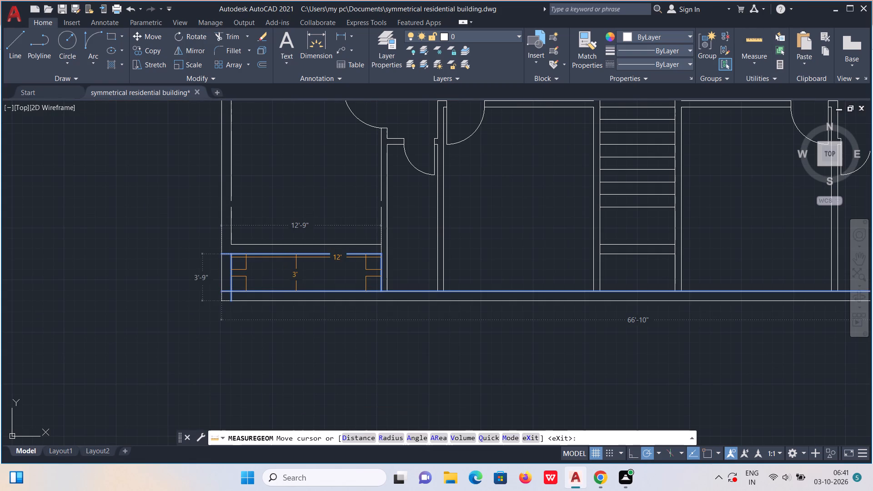
{"action": "key", "text": "Escape"}
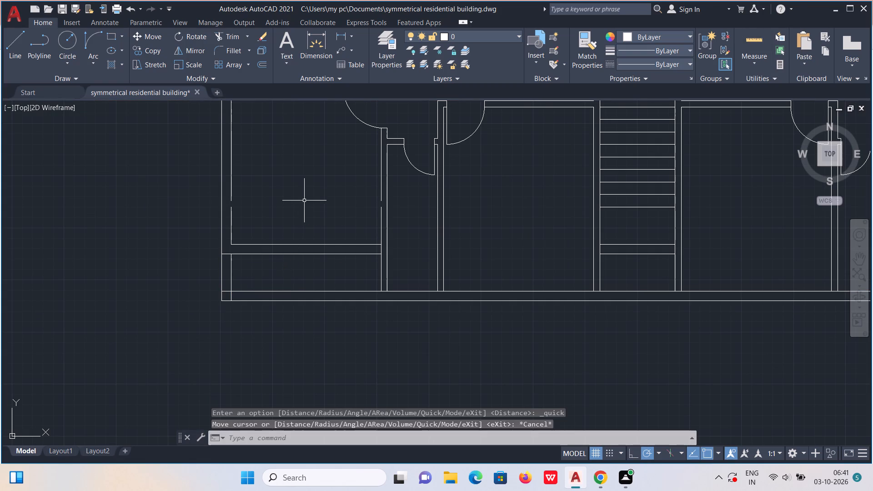
{"action": "middle_click_drag", "start_coordinate": [306, 213], "coordinate": [326, 354]}
{"action": "left_click", "coordinate": [761, 38]}
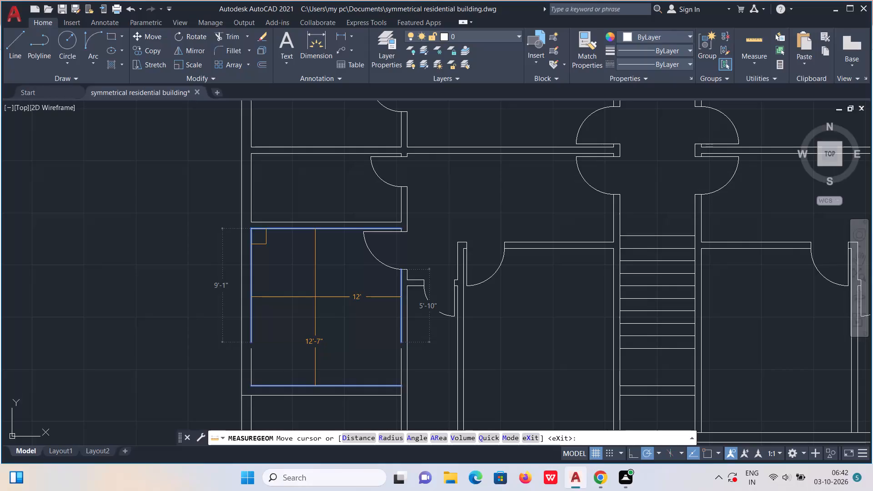
{"action": "scroll", "coordinate": [527, 347], "scroll_direction": "down", "scroll_amount": 3}
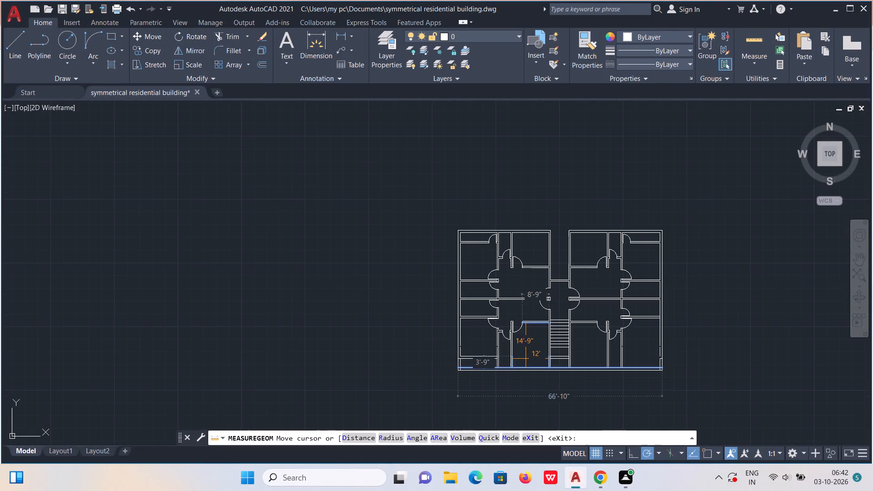
{"action": "middle_click_drag", "start_coordinate": [539, 364], "coordinate": [466, 326]}
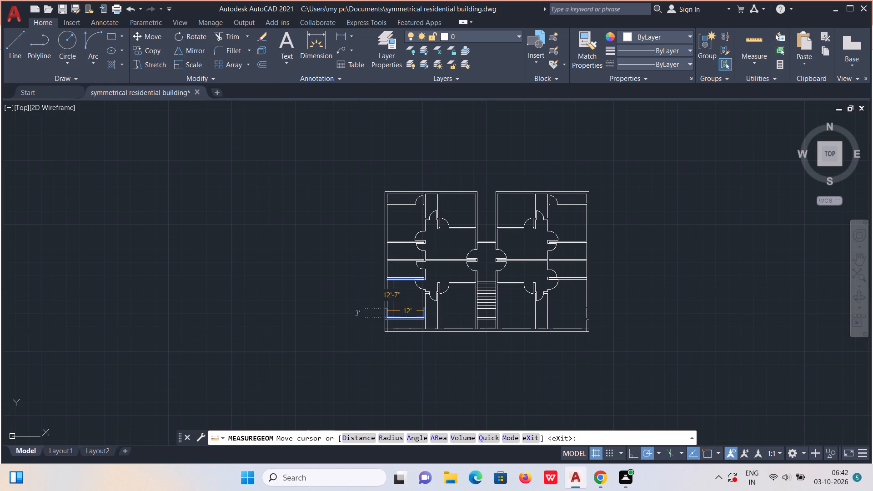
{"action": "key", "text": "Escape"}
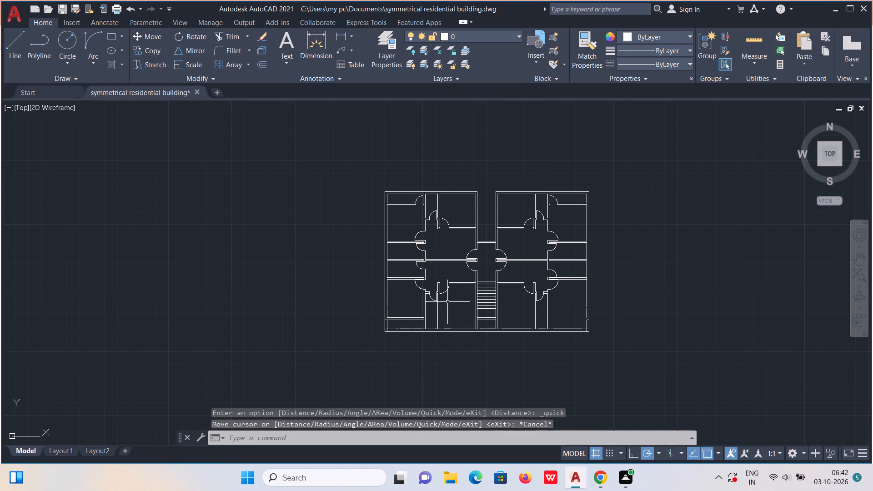
Trim the new bottom wall's inner line between the faces of the two partitions and the staircase wall, on the staircase's left side.
{"action": "scroll", "coordinate": [445, 300], "scroll_direction": "up", "scroll_amount": 2}
{"action": "scroll", "coordinate": [403, 363], "scroll_direction": "up", "scroll_amount": 1}
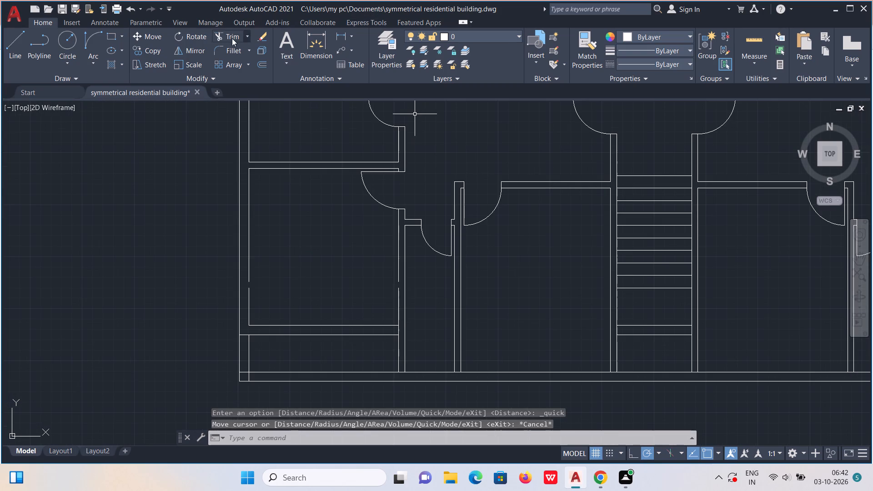
{"action": "left_click", "coordinate": [227, 38]}
{"action": "scroll", "coordinate": [400, 376], "scroll_direction": "up", "scroll_amount": 1}
{"action": "left_click", "coordinate": [400, 371]}
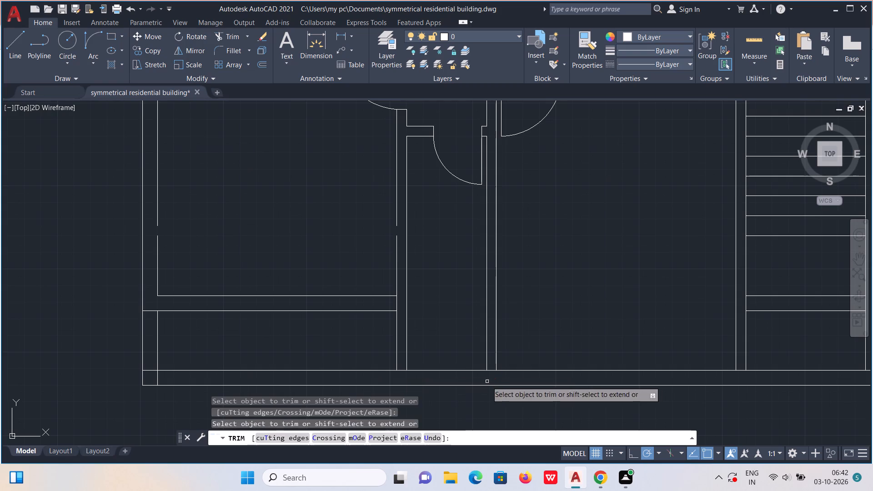
{"action": "left_click", "coordinate": [404, 370]}
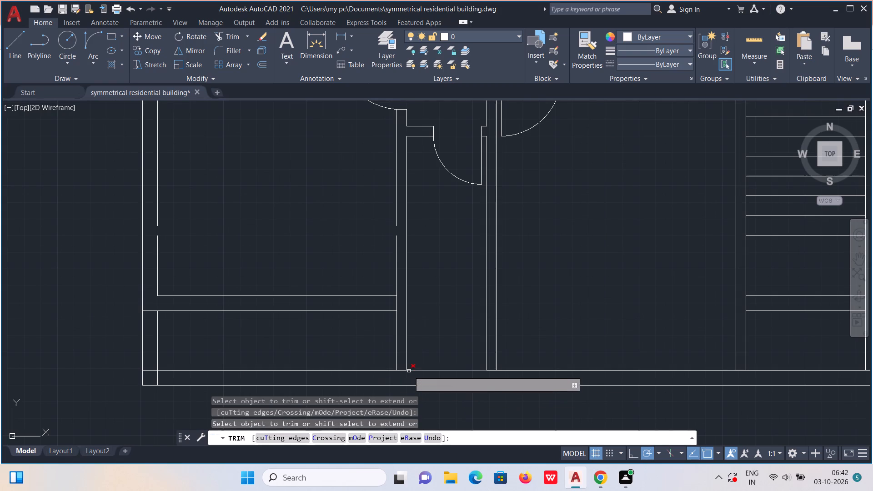
{"action": "left_click", "coordinate": [402, 371]}
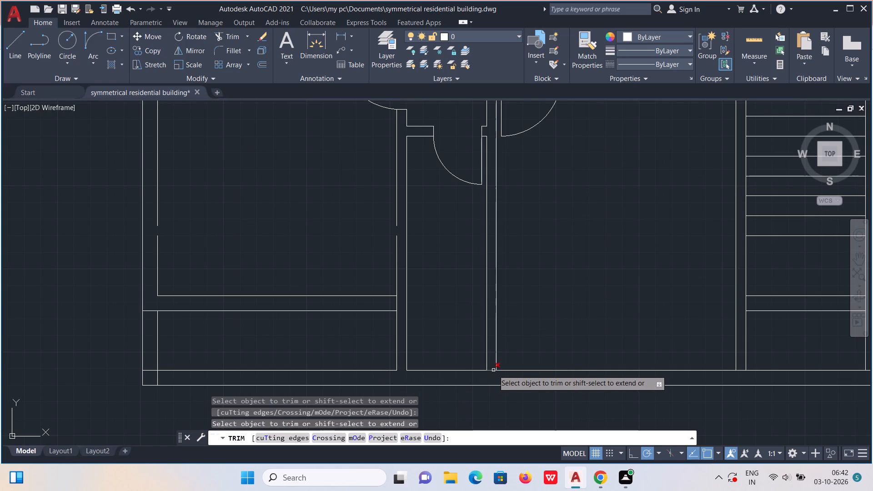
{"action": "left_click", "coordinate": [493, 370]}
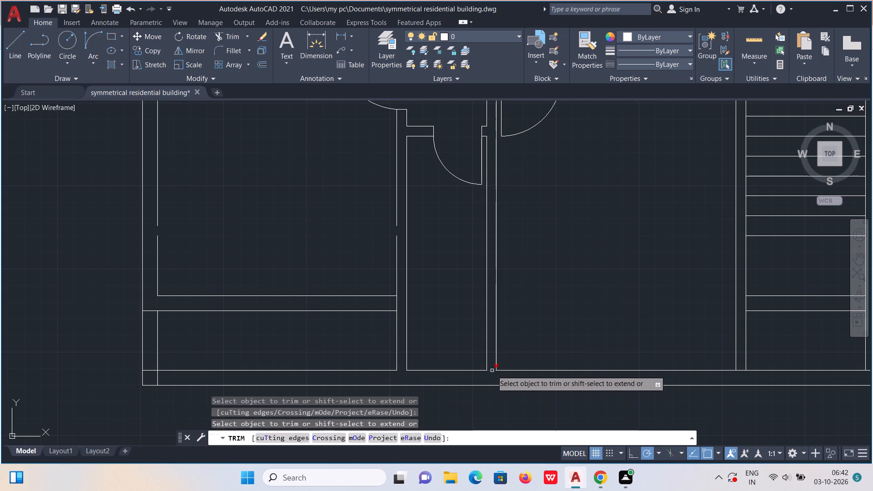
{"action": "left_click", "coordinate": [492, 371]}
{"action": "scroll", "coordinate": [742, 366], "scroll_direction": "up", "scroll_amount": 1}
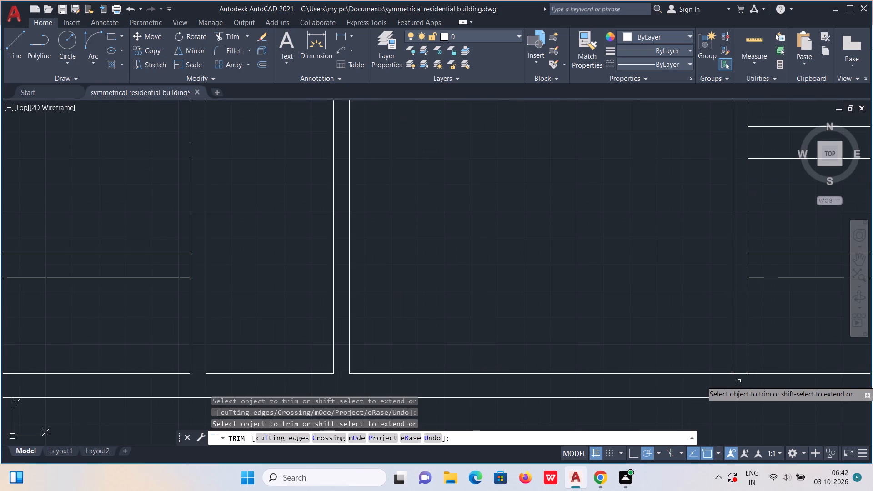
{"action": "left_click", "coordinate": [738, 373]}
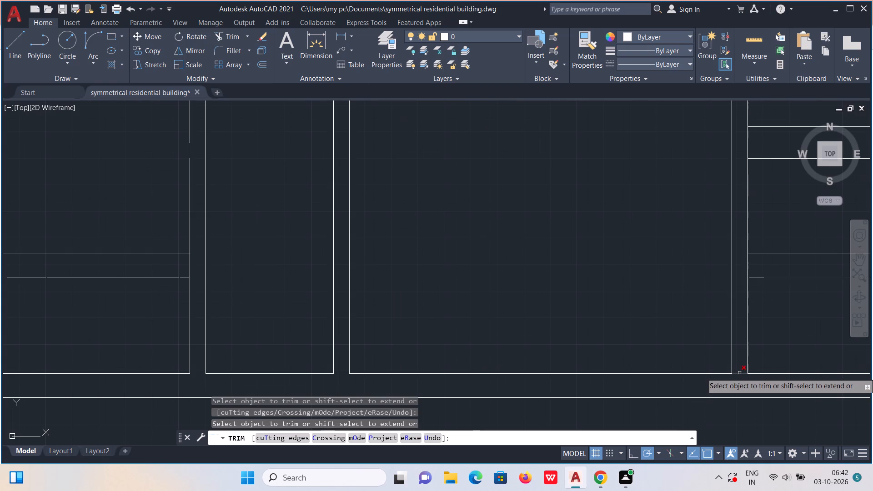
{"action": "left_click_drag", "start_coordinate": [739, 373], "coordinate": [741, 379]}
Trim the new bottom wall's inner line at the staircase's right wall and the two partitions beyond, plus the leftover stub in the right outer wall.
{"action": "scroll", "coordinate": [742, 376], "scroll_direction": "down", "scroll_amount": 2}
{"action": "middle_click_drag", "start_coordinate": [733, 369], "coordinate": [512, 348]}
{"action": "scroll", "coordinate": [725, 369], "scroll_direction": "up", "scroll_amount": 1}
{"action": "scroll", "coordinate": [611, 354], "scroll_direction": "up", "scroll_amount": 1}
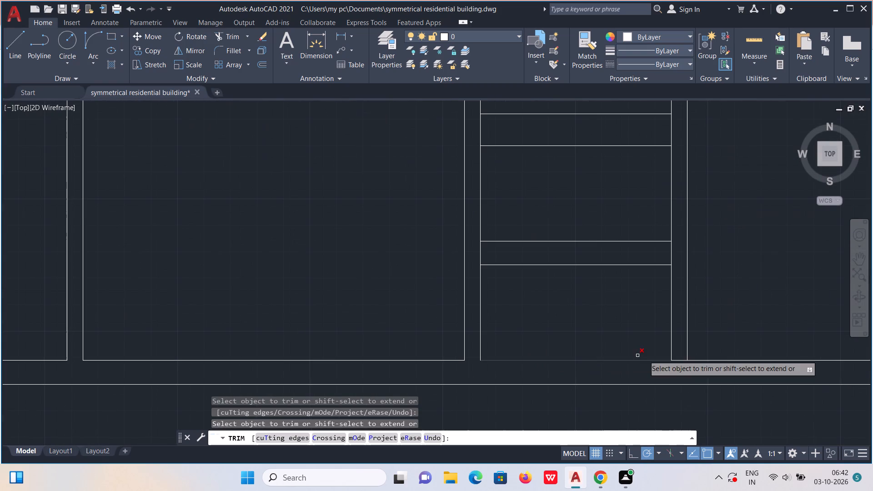
{"action": "left_click", "coordinate": [680, 361]}
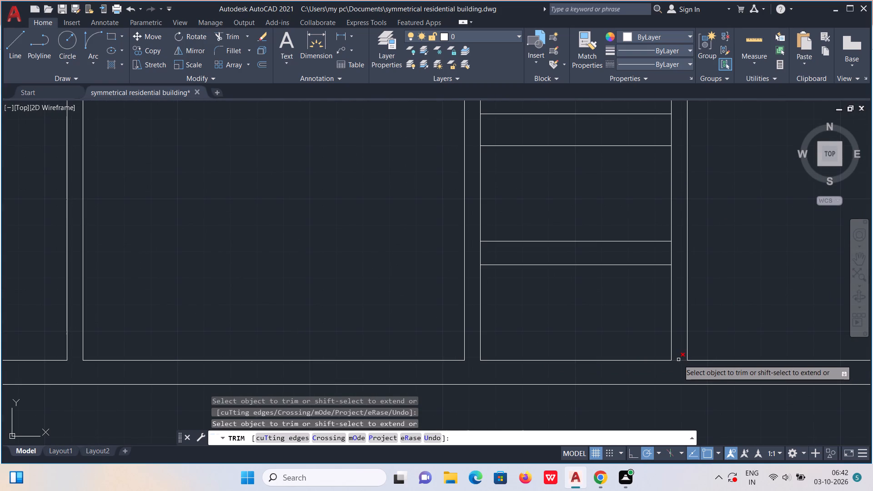
{"action": "left_click", "coordinate": [678, 360]}
{"action": "scroll", "coordinate": [677, 350], "scroll_direction": "down", "scroll_amount": 2}
{"action": "scroll", "coordinate": [833, 348], "scroll_direction": "up", "scroll_amount": 2}
{"action": "middle_click_drag", "start_coordinate": [796, 365], "coordinate": [337, 386]}
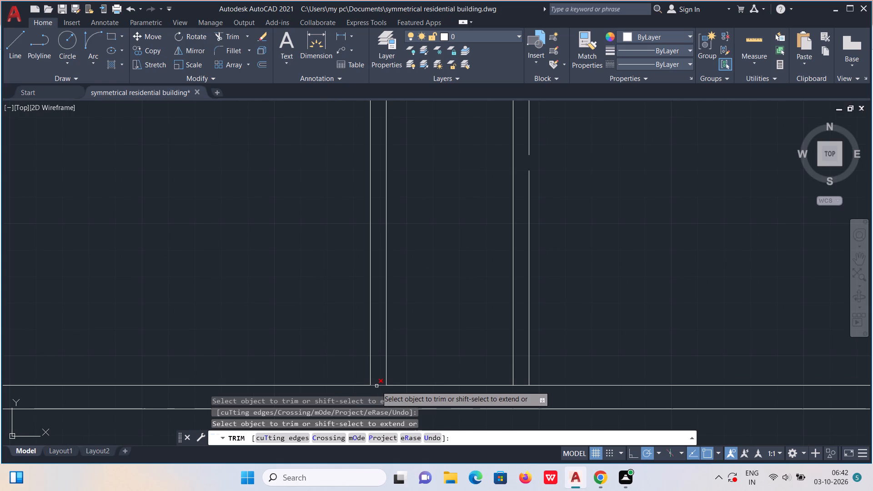
{"action": "left_click", "coordinate": [376, 386]}
{"action": "left_click_drag", "start_coordinate": [376, 387], "coordinate": [377, 376]}
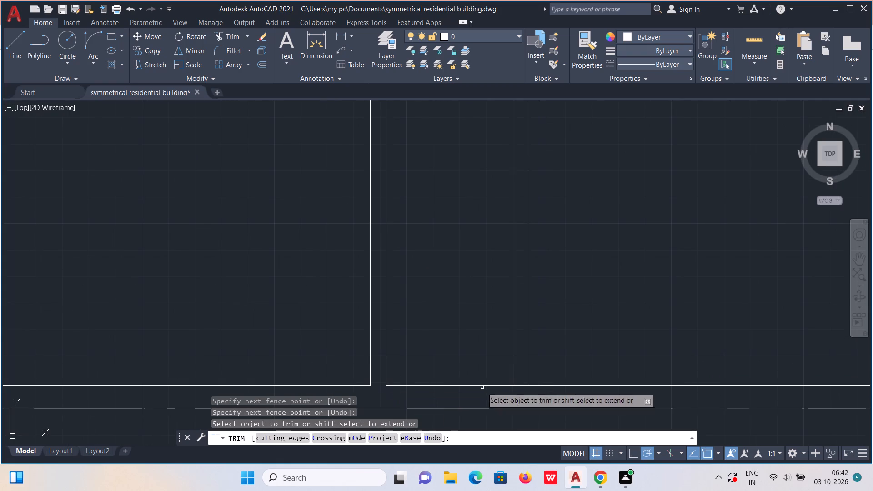
{"action": "left_click_drag", "start_coordinate": [522, 394], "coordinate": [519, 379]}
{"action": "scroll", "coordinate": [518, 378], "scroll_direction": "down", "scroll_amount": 3}
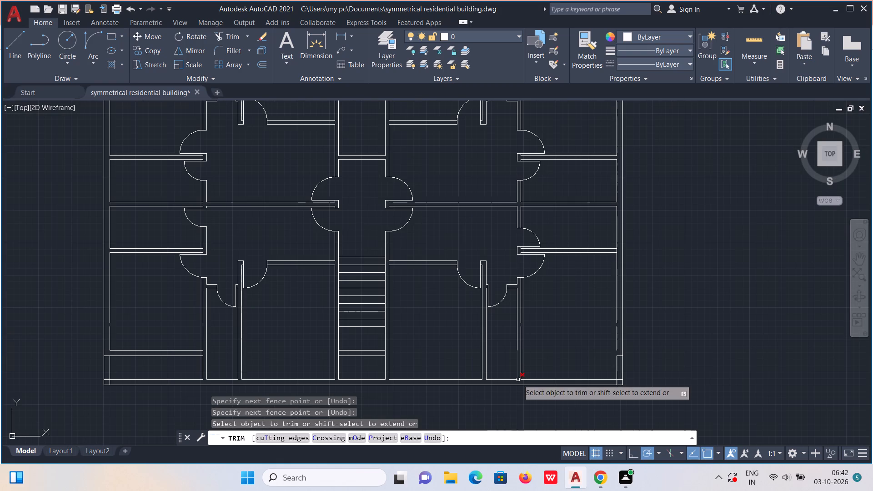
{"action": "scroll", "coordinate": [622, 355], "scroll_direction": "up", "scroll_amount": 5}
{"action": "left_click_drag", "start_coordinate": [598, 365], "coordinate": [598, 389]}
{"action": "scroll", "coordinate": [598, 386], "scroll_direction": "down", "scroll_amount": 2}
{"action": "key", "text": "Escape"}
Offset the narrow bottom-left room's bottom wall line 8' upward, and offset the new line another 6" to form a partition.
{"action": "scroll", "coordinate": [347, 354], "scroll_direction": "down", "scroll_amount": 3}
{"action": "middle_click_drag", "start_coordinate": [335, 354], "coordinate": [605, 355]}
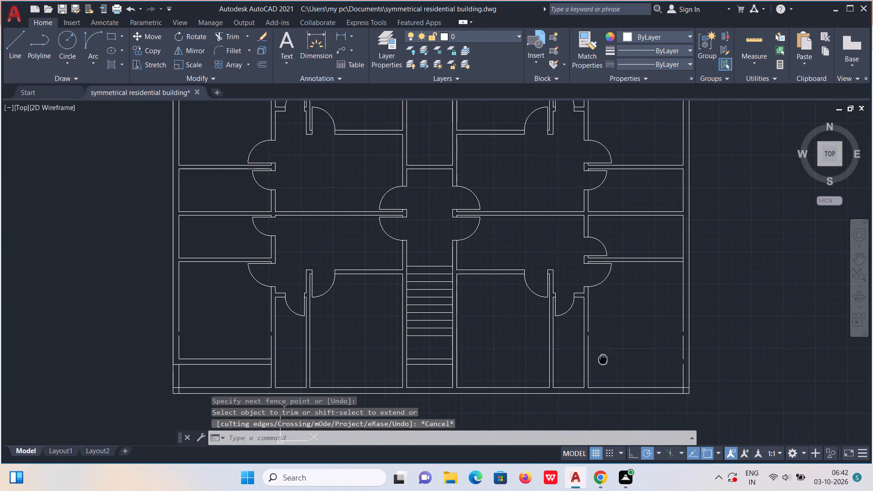
{"action": "middle_click_drag", "start_coordinate": [605, 355], "coordinate": [624, 335]}
{"action": "middle_click_drag", "start_coordinate": [319, 348], "coordinate": [383, 344]}
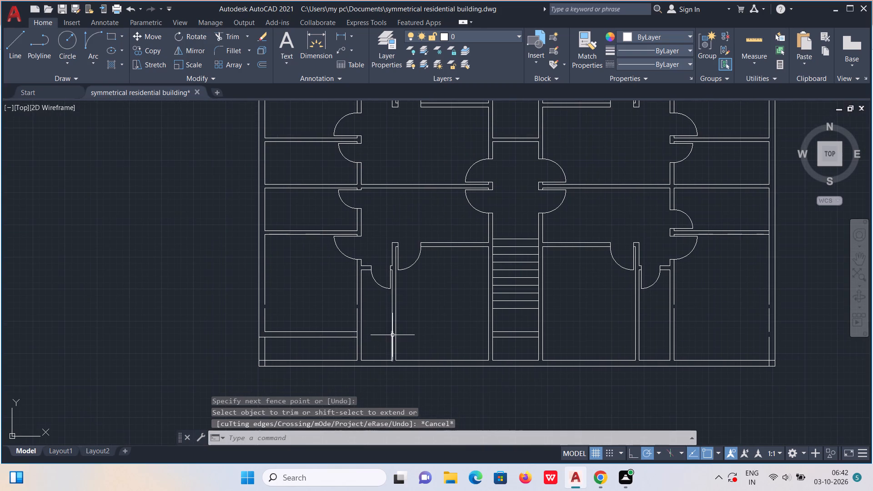
{"action": "left_click", "coordinate": [261, 61]}
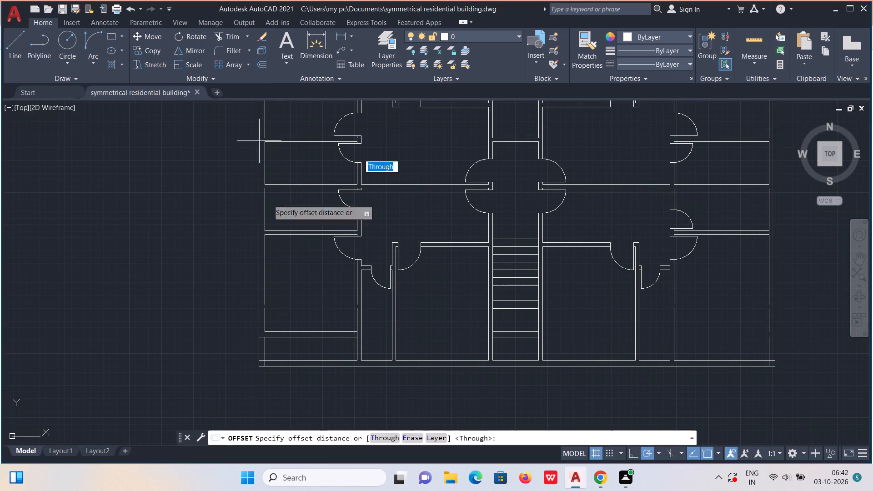
{"action": "left_click", "coordinate": [392, 433]}
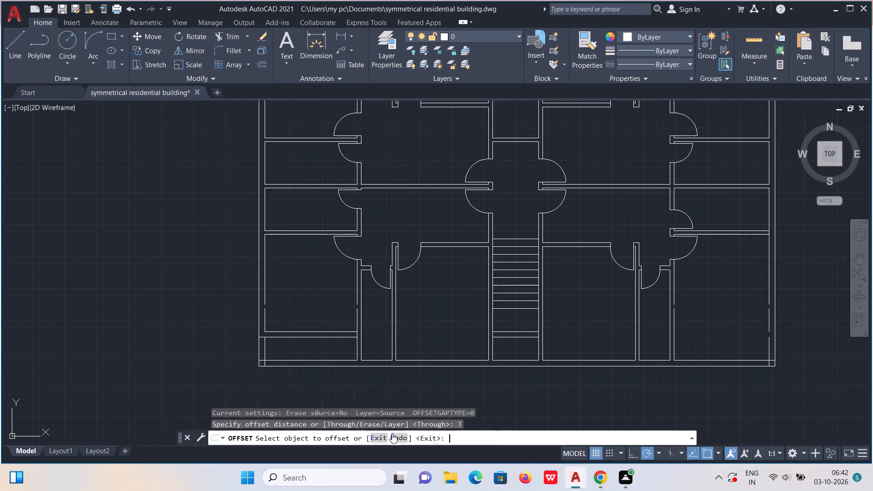
{"action": "scroll", "coordinate": [375, 350], "scroll_direction": "up", "scroll_amount": 2}
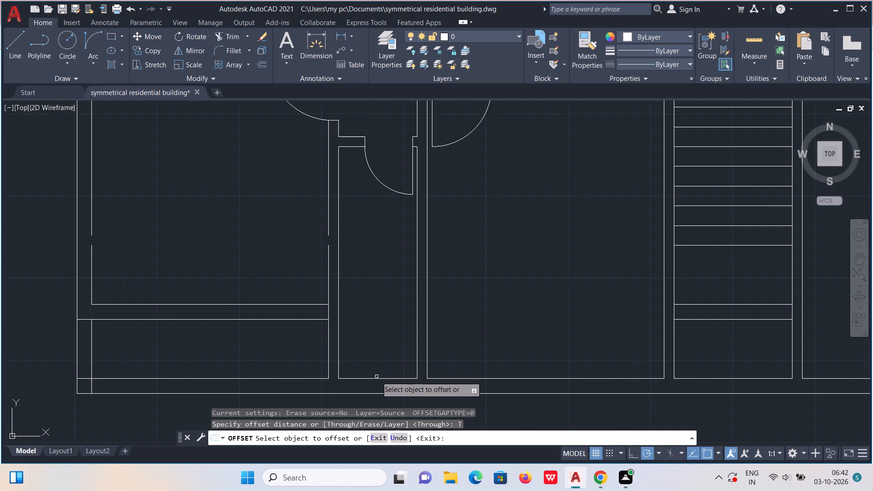
{"action": "left_click", "coordinate": [376, 378]}
{"action": "type", "text": "8'"}
{"action": "key", "text": "Return"}
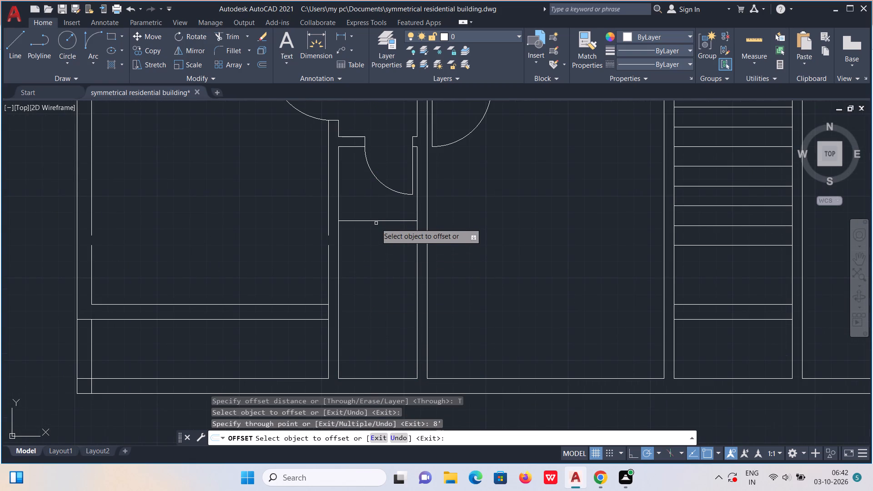
{"action": "left_click", "coordinate": [376, 221]}
{"action": "type", "text": "6\""}
{"action": "key", "text": "Return"}
Offset the bottom wall line of the room left of the staircase 11' upward, and offset that line another 6" upward.
{"action": "left_click", "coordinate": [520, 378]}
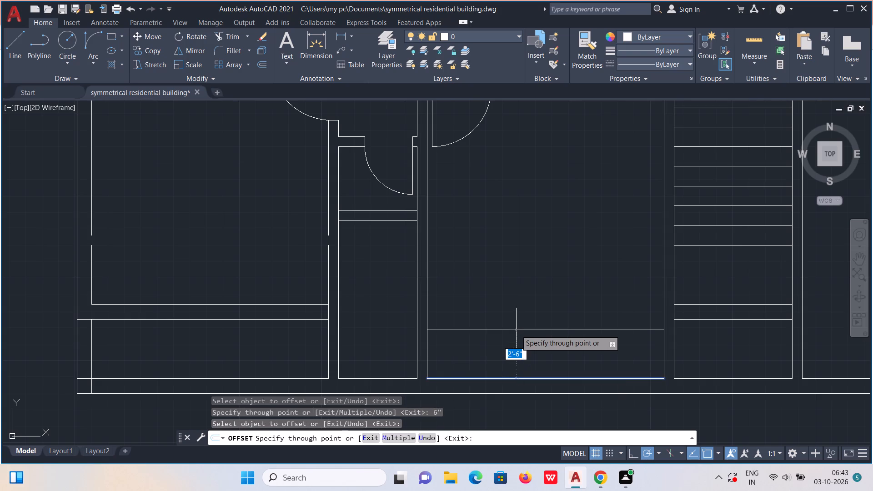
{"action": "type", "text": "11'"}
{"action": "key", "text": "Return"}
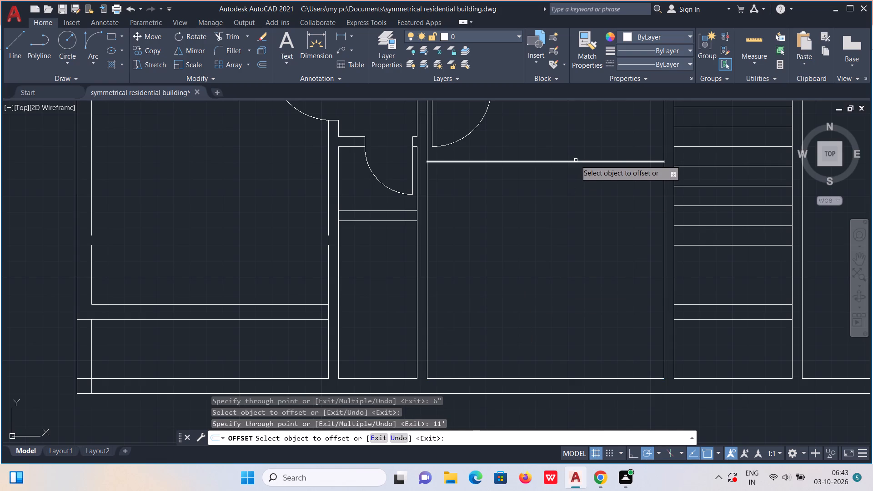
{"action": "left_click", "coordinate": [576, 160]}
{"action": "type", "text": "6\""}
{"action": "key", "text": "Return"}
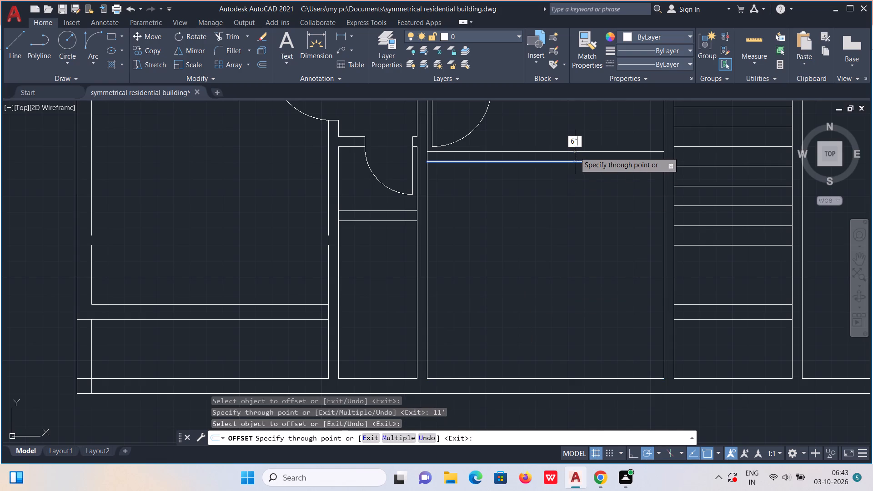
Offset the bottom wall line of the room right of the staircase 11' upward, and offset that line another 6" upward.
{"action": "scroll", "coordinate": [575, 171], "scroll_direction": "down", "scroll_amount": 1}
{"action": "middle_click_drag", "start_coordinate": [577, 210], "coordinate": [365, 318]}
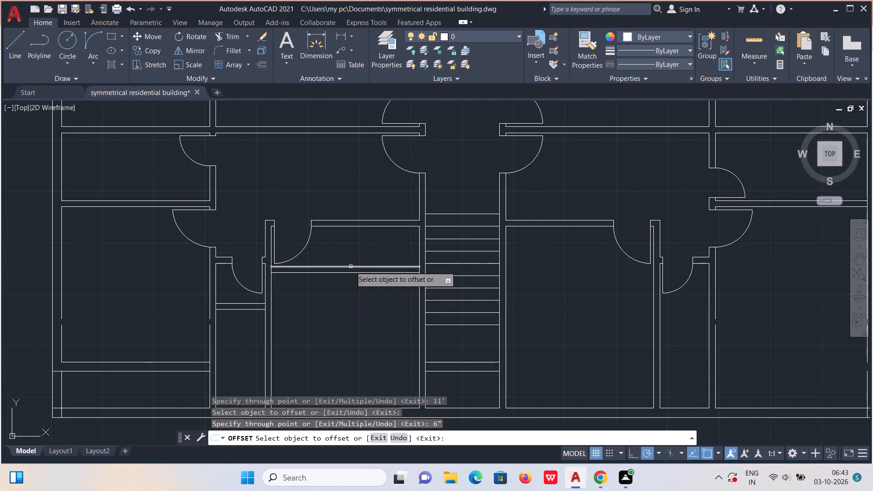
{"action": "scroll", "coordinate": [472, 263], "scroll_direction": "down", "scroll_amount": 2}
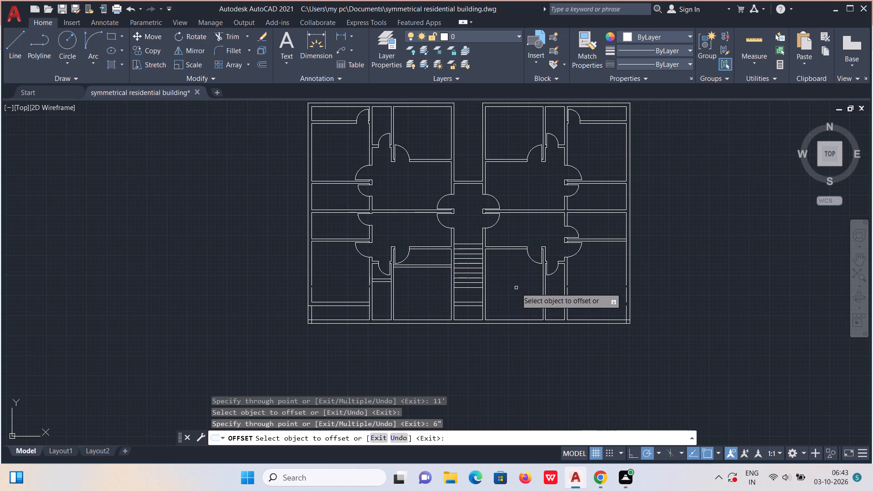
{"action": "scroll", "coordinate": [517, 284], "scroll_direction": "up", "scroll_amount": 1}
{"action": "left_click", "coordinate": [516, 342]}
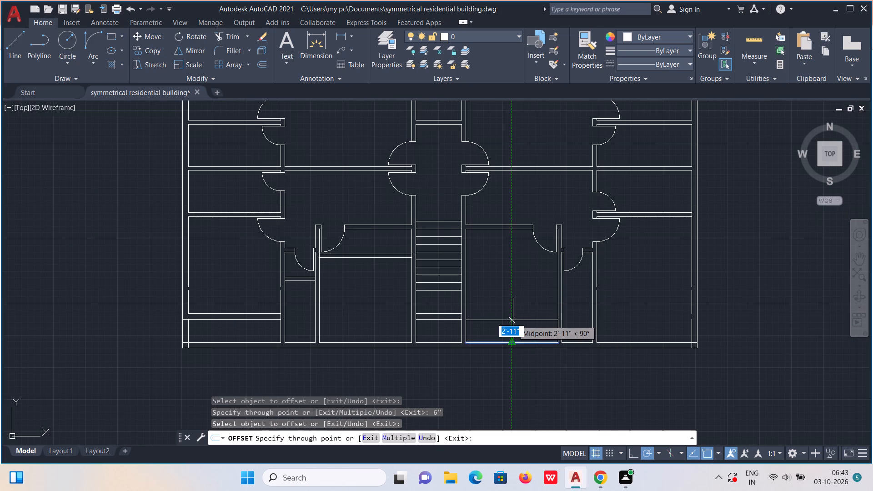
{"action": "type", "text": "11'"}
{"action": "key", "text": "Return"}
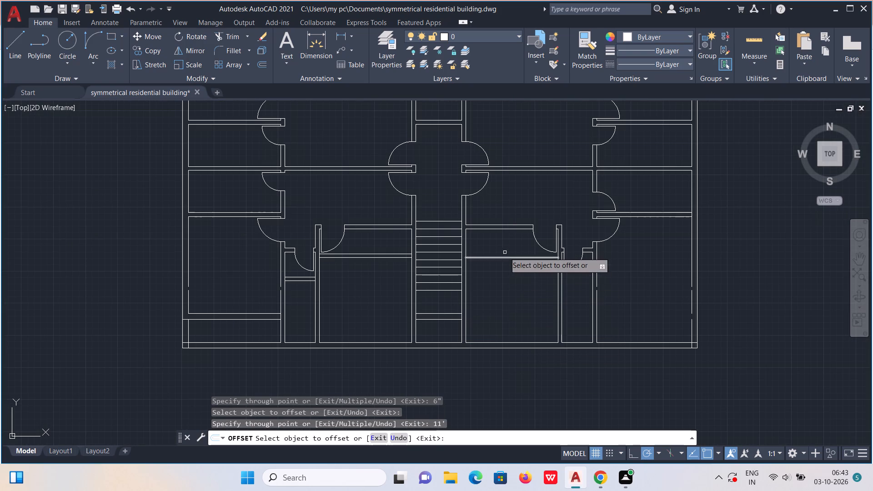
{"action": "left_click", "coordinate": [505, 257]}
{"action": "type", "text": "6\""}
{"action": "key", "text": "Return"}
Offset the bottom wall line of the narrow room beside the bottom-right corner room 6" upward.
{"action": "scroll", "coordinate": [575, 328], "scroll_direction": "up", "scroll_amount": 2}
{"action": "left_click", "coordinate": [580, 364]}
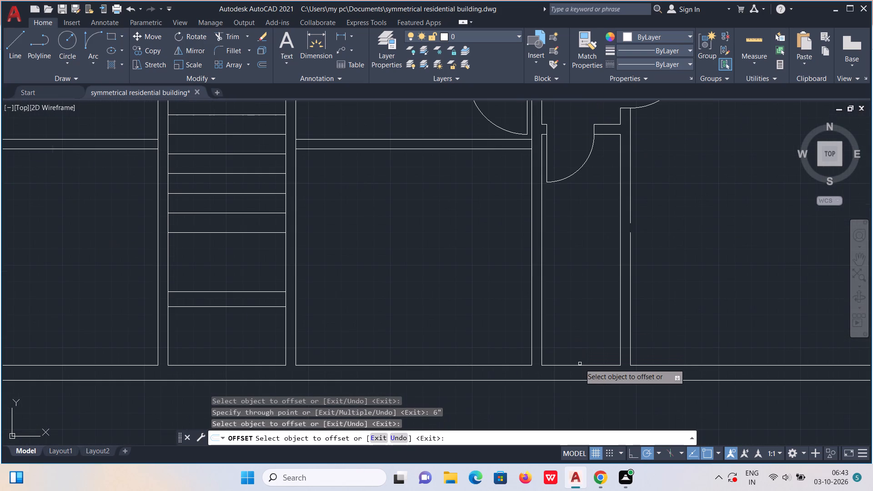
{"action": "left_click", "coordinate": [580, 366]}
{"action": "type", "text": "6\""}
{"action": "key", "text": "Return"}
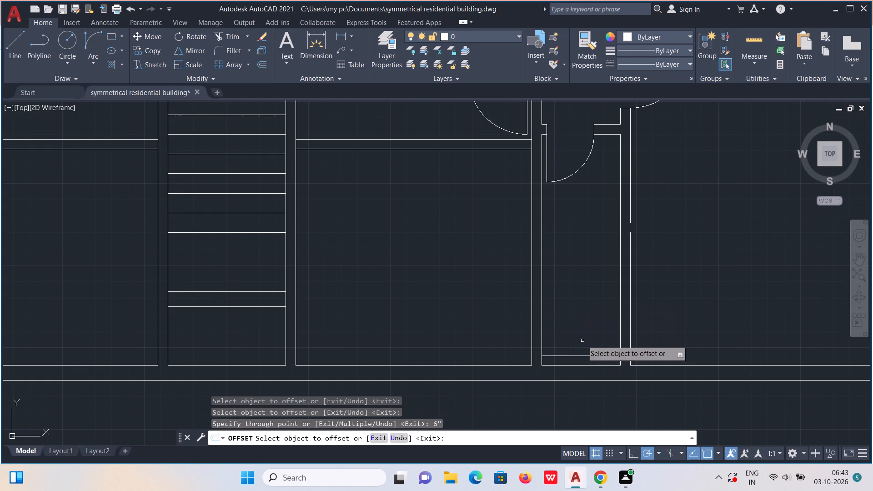
Save the drawing and undo the last offset operation.
{"action": "key", "text": "ctrl+s"}
{"action": "key", "text": "ctrl+z"}
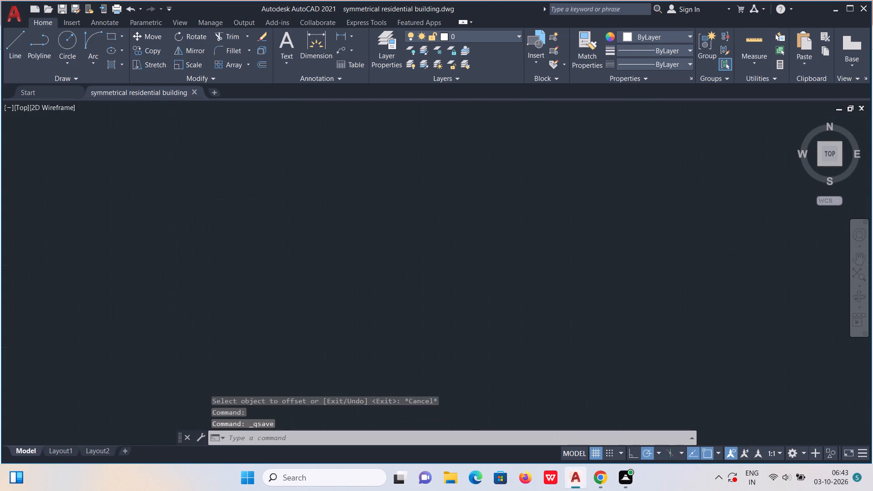
Undo the previous offset command, removing the partition lines it made in the lower rooms.
{"action": "key", "text": "ctrl+z"}
{"action": "scroll", "coordinate": [584, 350], "scroll_direction": "down", "scroll_amount": 3}
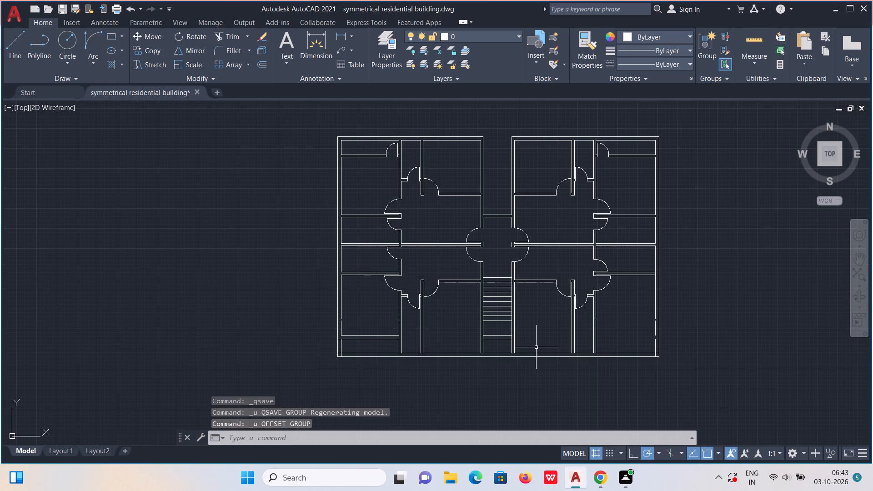
Offset the bottom wall line of the narrow room beside the bottom-left corner room 8' upward, and offset that line another 6" upward.
{"action": "scroll", "coordinate": [383, 324], "scroll_direction": "up", "scroll_amount": 2}
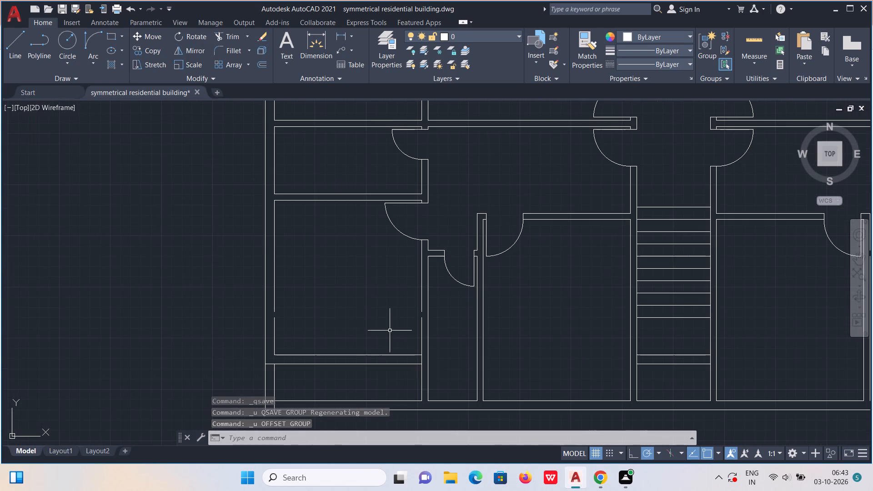
{"action": "left_click", "coordinate": [268, 65]}
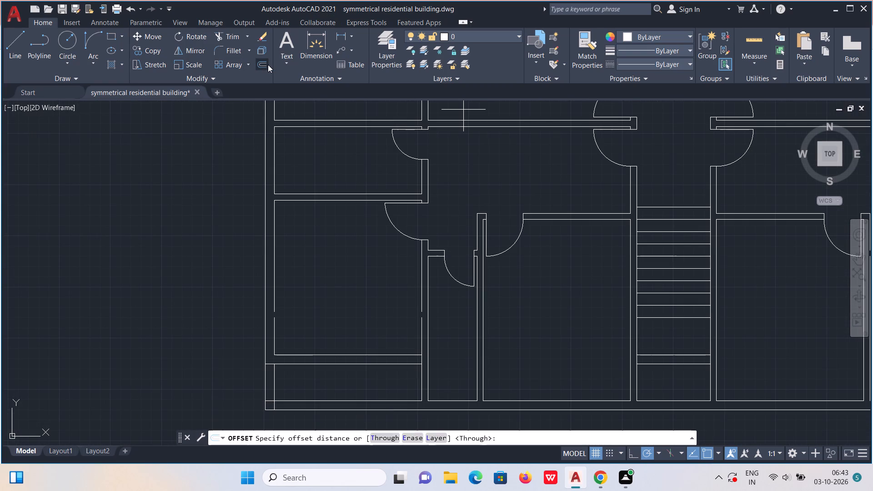
{"action": "left_click", "coordinate": [395, 437]}
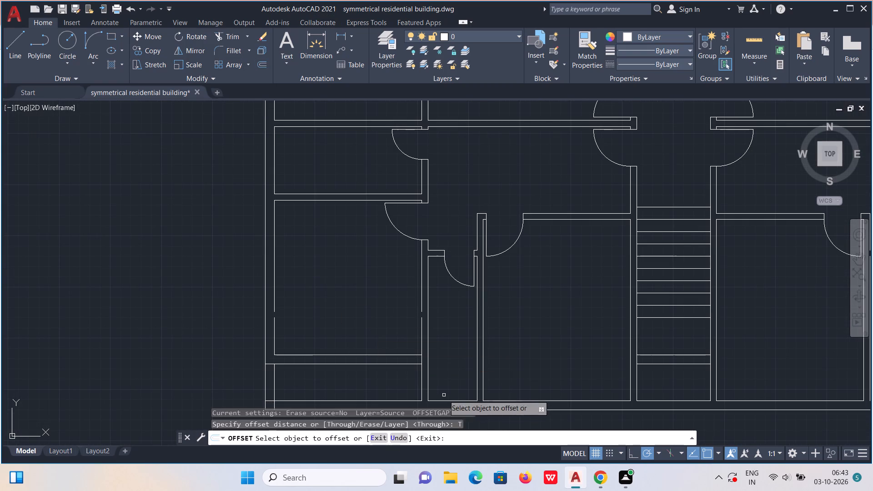
{"action": "left_click", "coordinate": [444, 401]}
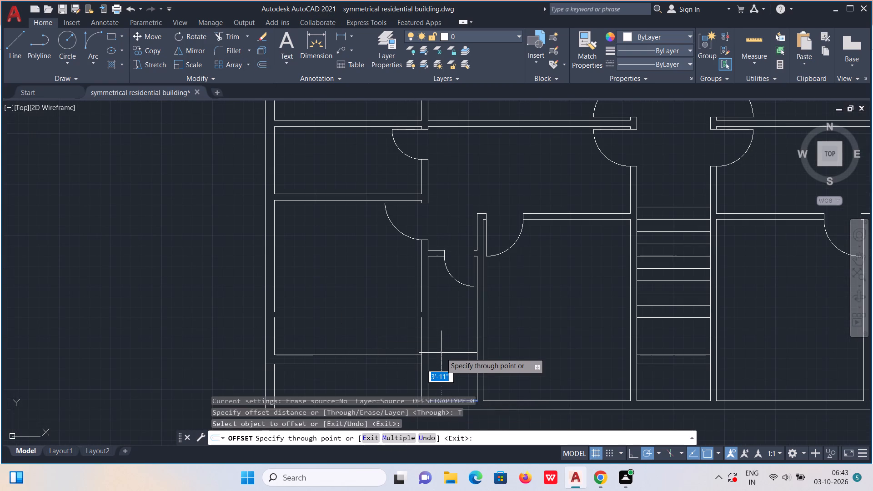
{"action": "type", "text": "8'"}
{"action": "key", "text": "Return"}
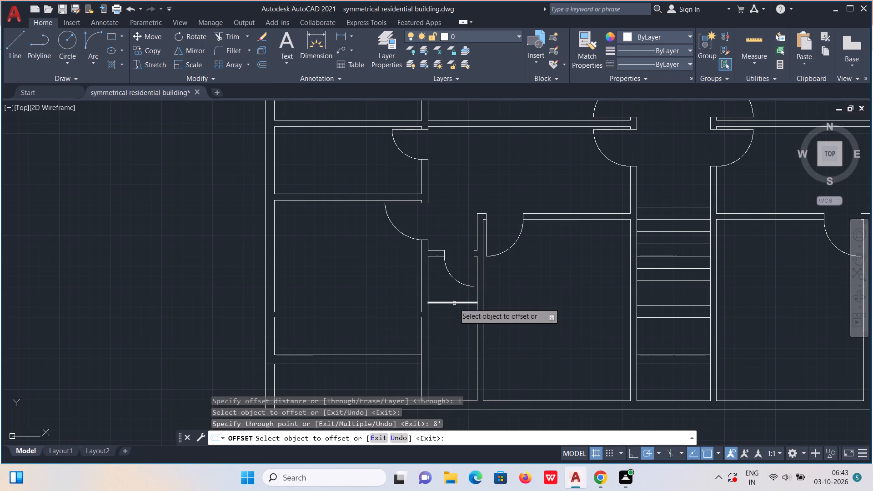
{"action": "left_click", "coordinate": [454, 299]}
{"action": "left_click", "coordinate": [454, 302]}
{"action": "type", "text": "6\""}
{"action": "key", "text": "Return"}
Offset the bottom wall line of the room left of the staircase 11' upward, and offset that line another 6" upward.
{"action": "left_click", "coordinate": [562, 400]}
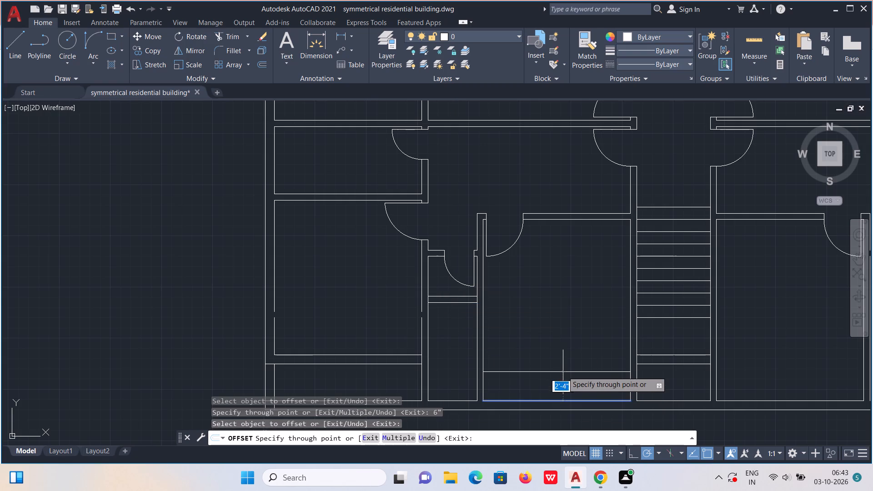
{"action": "type", "text": "11'"}
{"action": "key", "text": "Return"}
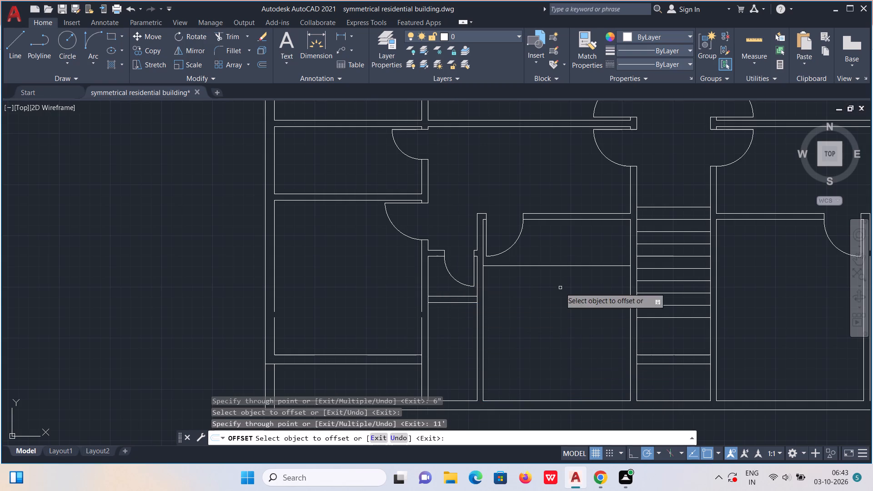
{"action": "left_click", "coordinate": [562, 264]}
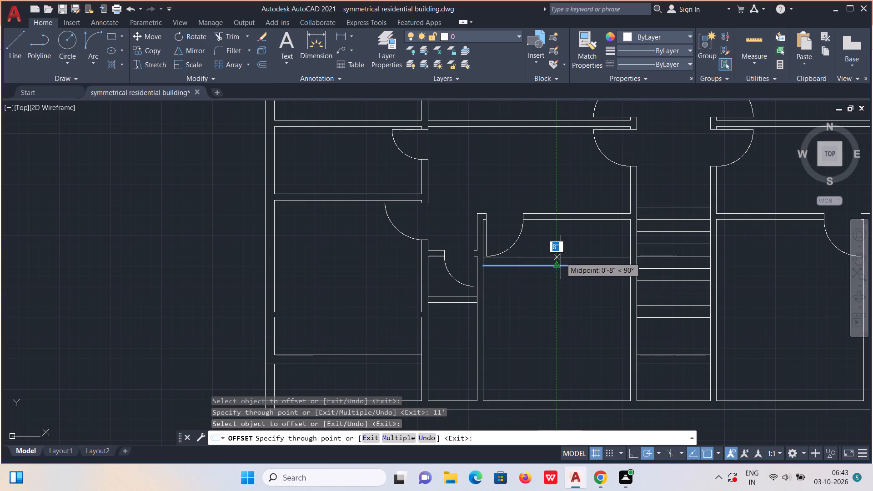
{"action": "type", "text": "6\""}
{"action": "key", "text": "Return"}
Offset the bottom wall line of the room right of the staircase 11' upward, and offset that line another 6" upward.
{"action": "scroll", "coordinate": [565, 281], "scroll_direction": "down", "scroll_amount": 1}
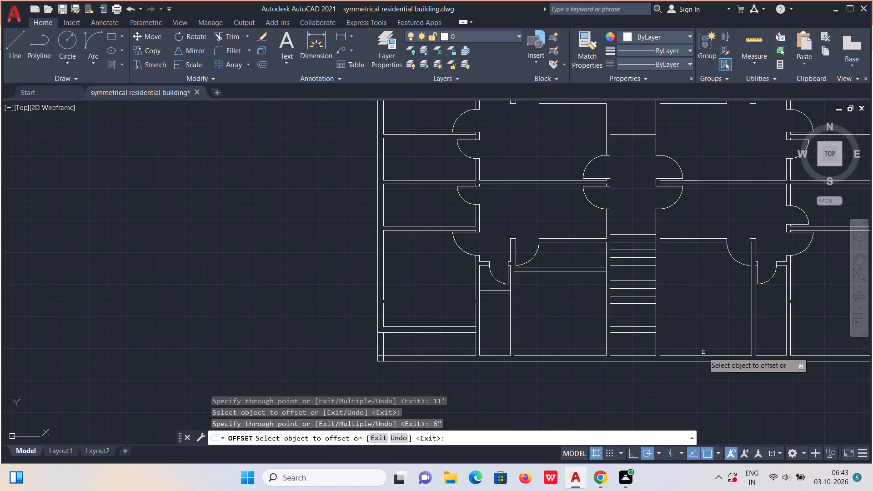
{"action": "left_click", "coordinate": [705, 355]}
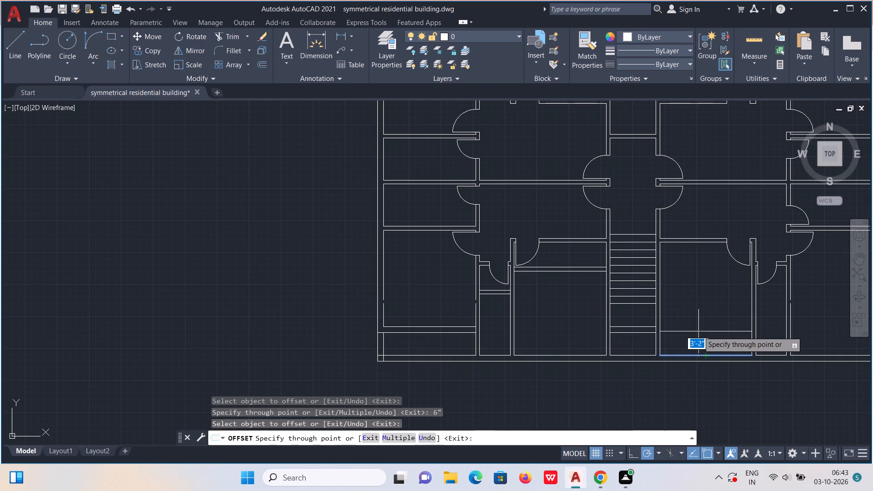
{"action": "type", "text": "11'"}
{"action": "key", "text": "Return"}
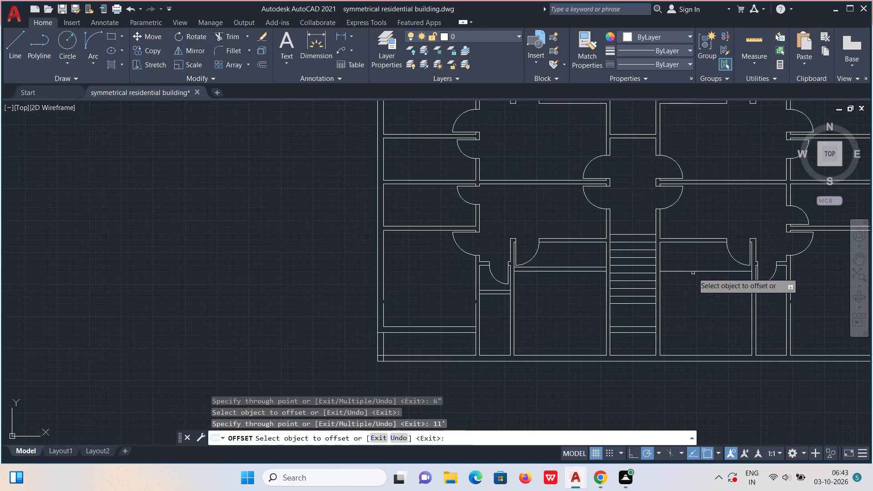
{"action": "left_click", "coordinate": [693, 270]}
{"action": "type", "text": "6\""}
{"action": "key", "text": "Return"}
Offset the bottom wall line of the narrow room beside the bottom-right corner room 8' upward, and offset that line another 6" upward.
{"action": "middle_click_drag", "start_coordinate": [729, 321], "coordinate": [593, 313]}
{"action": "scroll", "coordinate": [637, 340], "scroll_direction": "up", "scroll_amount": 1}
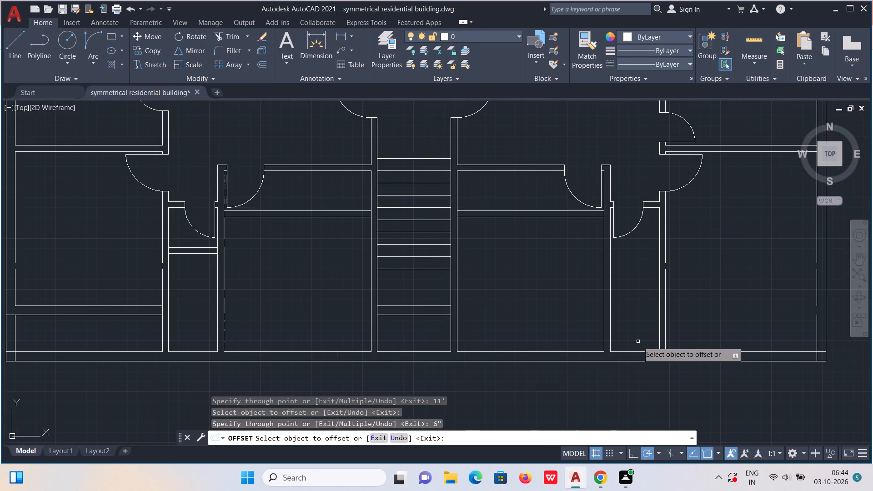
{"action": "left_click", "coordinate": [638, 351]}
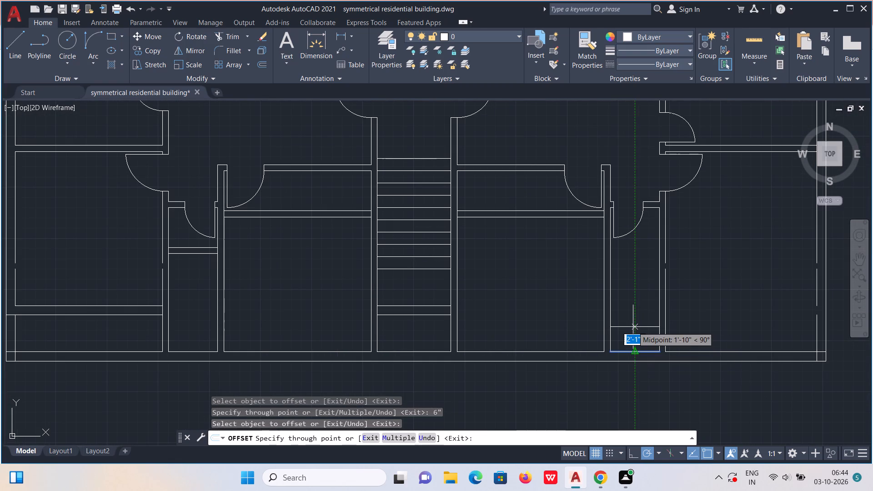
{"action": "key", "text": "8"}
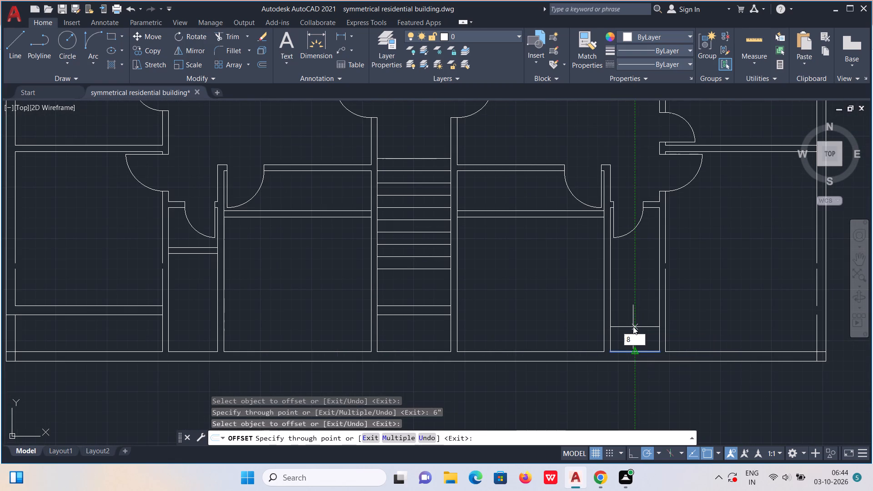
{"action": "key", "text": "apostrophe"}
{"action": "key", "text": "Return"}
{"action": "left_click", "coordinate": [638, 254]}
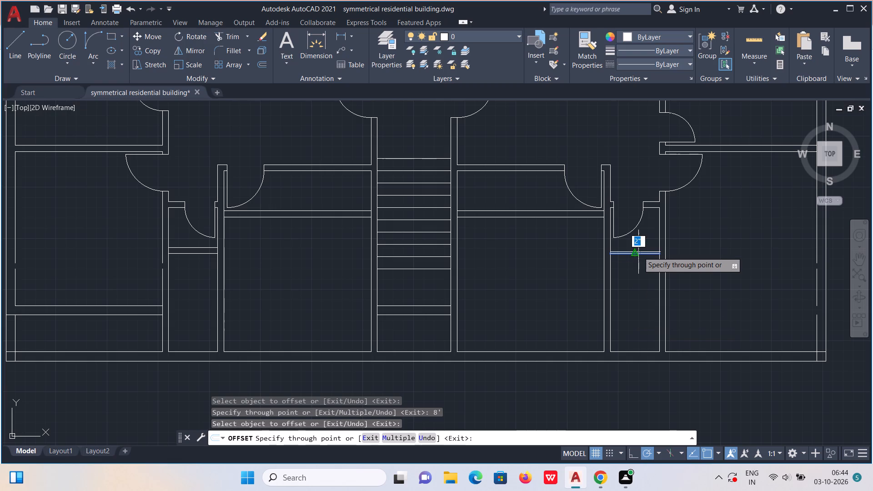
{"action": "type", "text": "6\""}
{"action": "key", "text": "Return"}
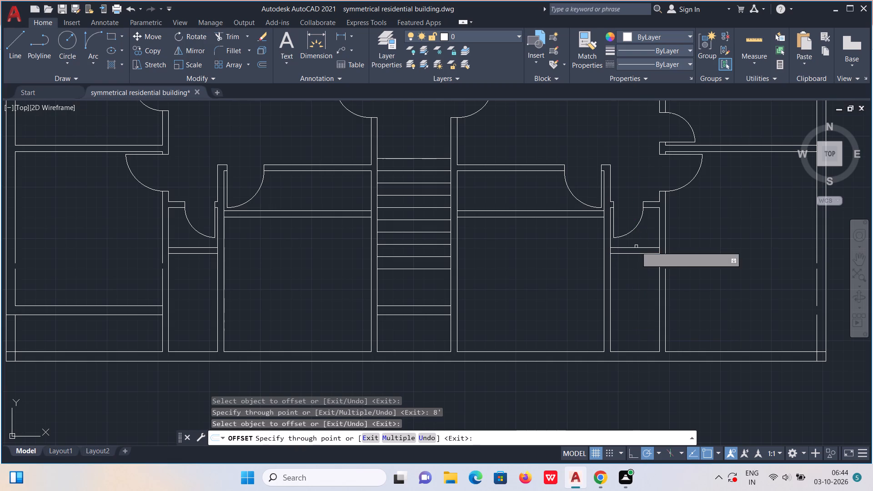
Trim away the old top wall lines and door swing arc of the lower room left of the staircase.
{"action": "scroll", "coordinate": [636, 247], "scroll_direction": "down", "scroll_amount": 1}
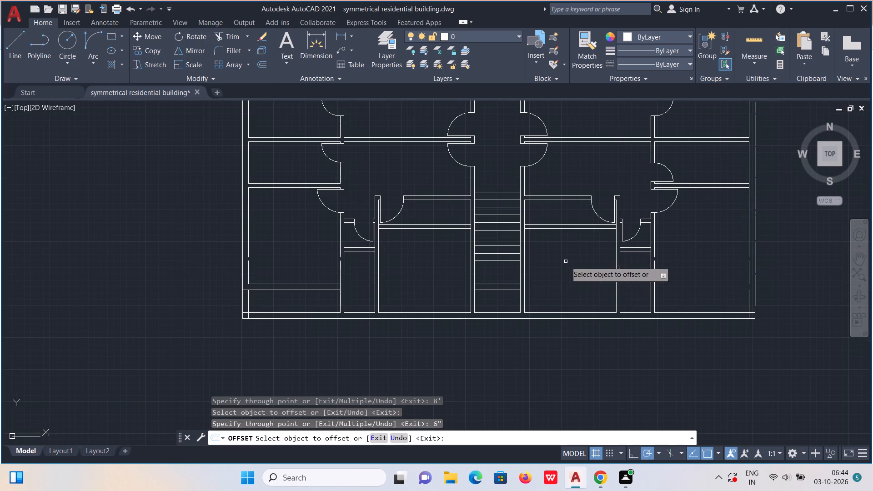
{"action": "left_click", "coordinate": [230, 33]}
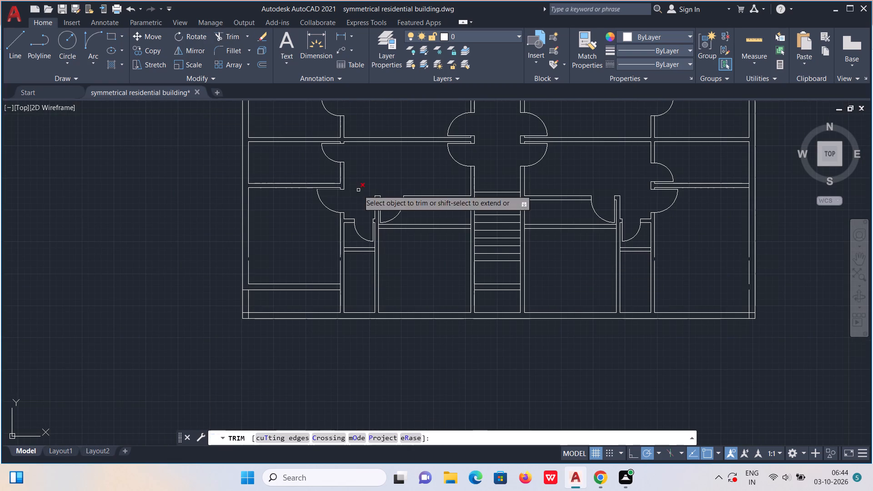
{"action": "left_click_drag", "start_coordinate": [445, 181], "coordinate": [445, 201]}
{"action": "scroll", "coordinate": [443, 199], "scroll_direction": "down", "scroll_amount": 1}
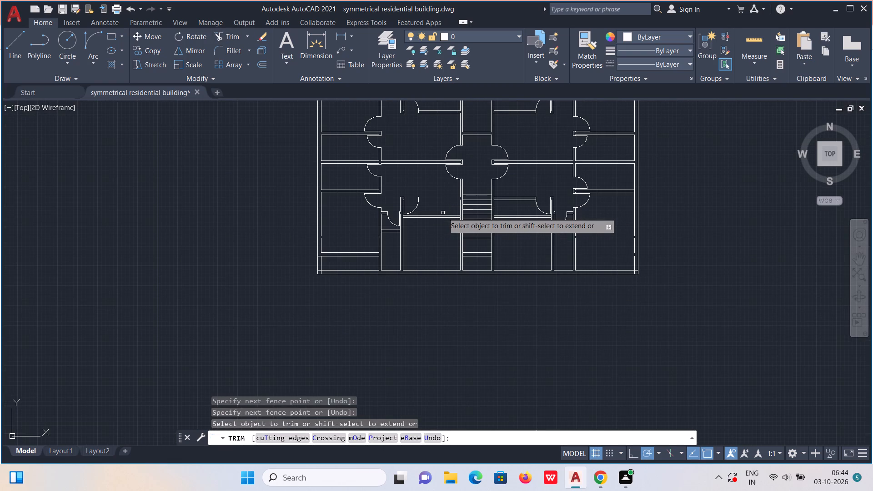
{"action": "left_click", "coordinate": [417, 208]}
Trim away the leftover door jamb, door leaf and old wall stub above the new partition left of the staircase.
{"action": "scroll", "coordinate": [416, 205], "scroll_direction": "up", "scroll_amount": 3}
{"action": "left_click_drag", "start_coordinate": [418, 182], "coordinate": [423, 181]}
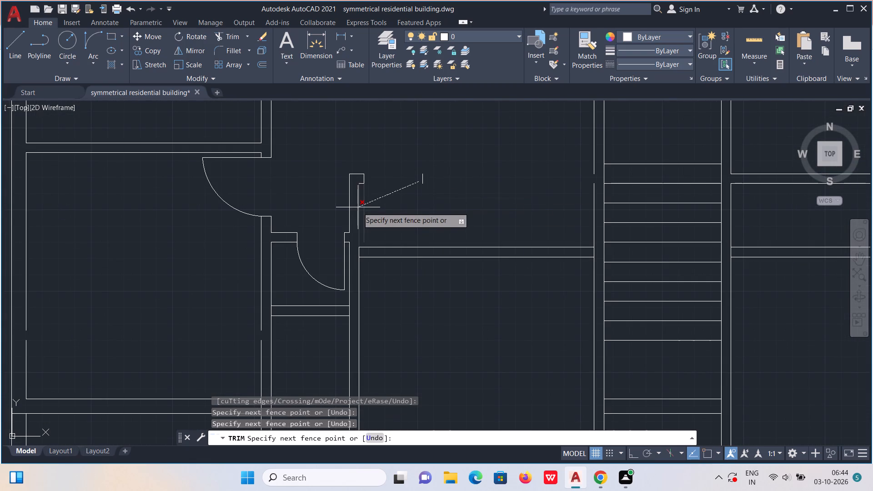
{"action": "left_click_drag", "start_coordinate": [369, 214], "coordinate": [339, 213]}
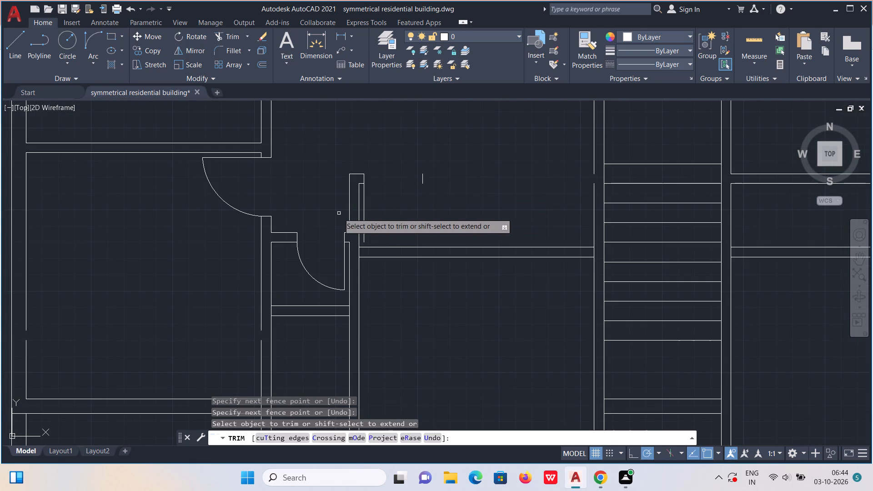
{"action": "left_click_drag", "start_coordinate": [339, 213], "coordinate": [361, 189]}
{"action": "left_click_drag", "start_coordinate": [410, 183], "coordinate": [454, 185]}
{"action": "left_click_drag", "start_coordinate": [429, 178], "coordinate": [424, 180]}
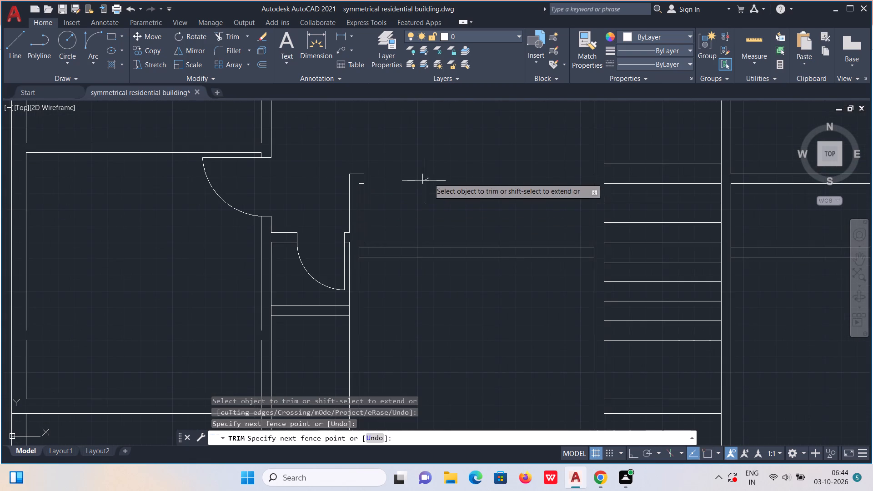
{"action": "left_click_drag", "start_coordinate": [424, 180], "coordinate": [420, 180]}
{"action": "scroll", "coordinate": [416, 183], "scroll_direction": "down", "scroll_amount": 2}
{"action": "left_click_drag", "start_coordinate": [376, 190], "coordinate": [402, 195]}
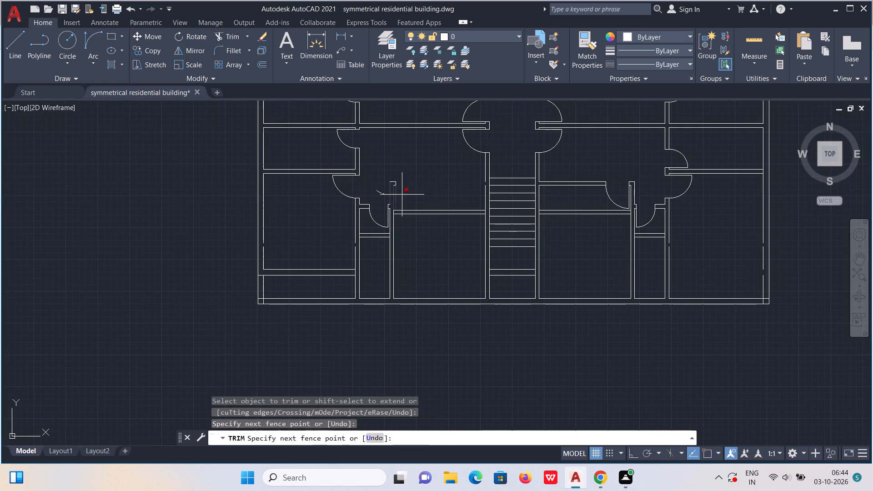
{"action": "left_click_drag", "start_coordinate": [396, 172], "coordinate": [397, 188]}
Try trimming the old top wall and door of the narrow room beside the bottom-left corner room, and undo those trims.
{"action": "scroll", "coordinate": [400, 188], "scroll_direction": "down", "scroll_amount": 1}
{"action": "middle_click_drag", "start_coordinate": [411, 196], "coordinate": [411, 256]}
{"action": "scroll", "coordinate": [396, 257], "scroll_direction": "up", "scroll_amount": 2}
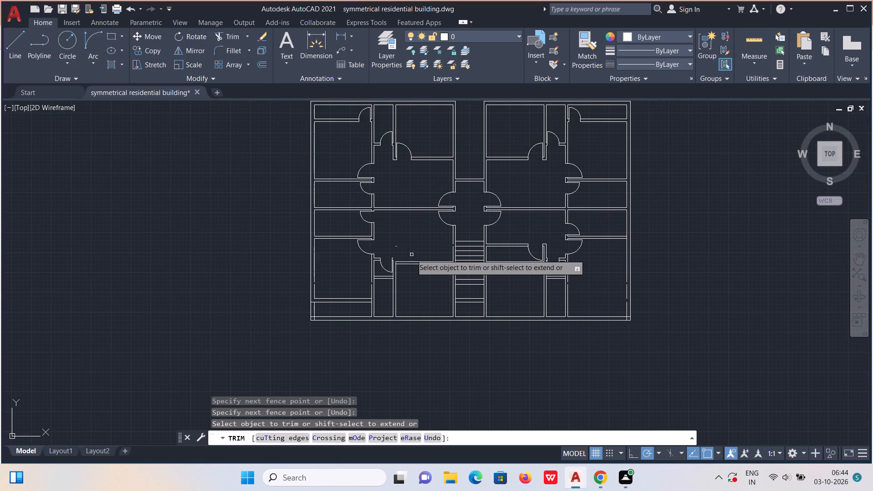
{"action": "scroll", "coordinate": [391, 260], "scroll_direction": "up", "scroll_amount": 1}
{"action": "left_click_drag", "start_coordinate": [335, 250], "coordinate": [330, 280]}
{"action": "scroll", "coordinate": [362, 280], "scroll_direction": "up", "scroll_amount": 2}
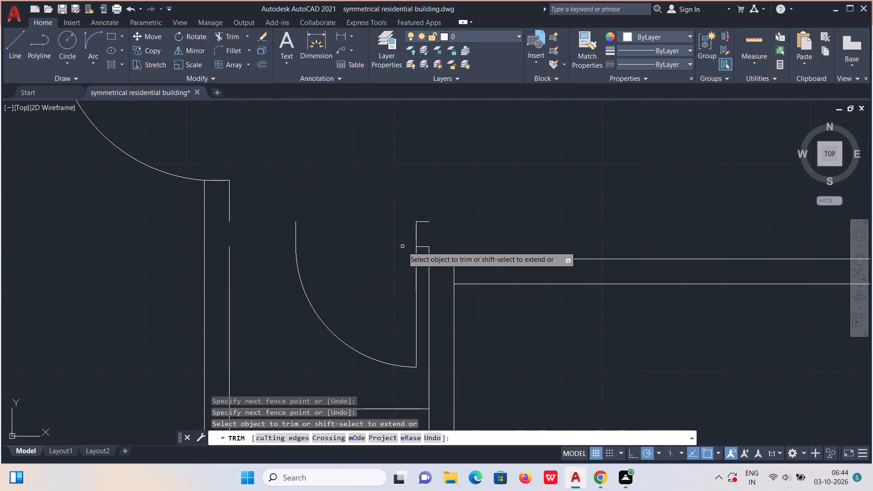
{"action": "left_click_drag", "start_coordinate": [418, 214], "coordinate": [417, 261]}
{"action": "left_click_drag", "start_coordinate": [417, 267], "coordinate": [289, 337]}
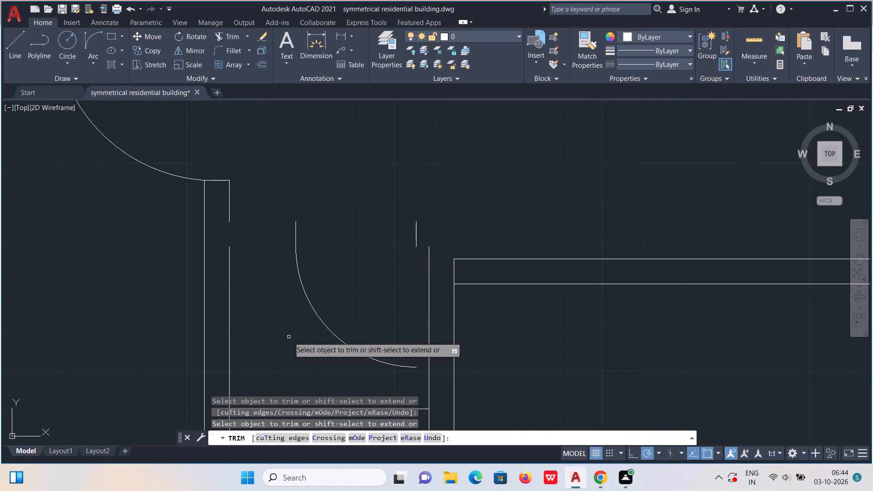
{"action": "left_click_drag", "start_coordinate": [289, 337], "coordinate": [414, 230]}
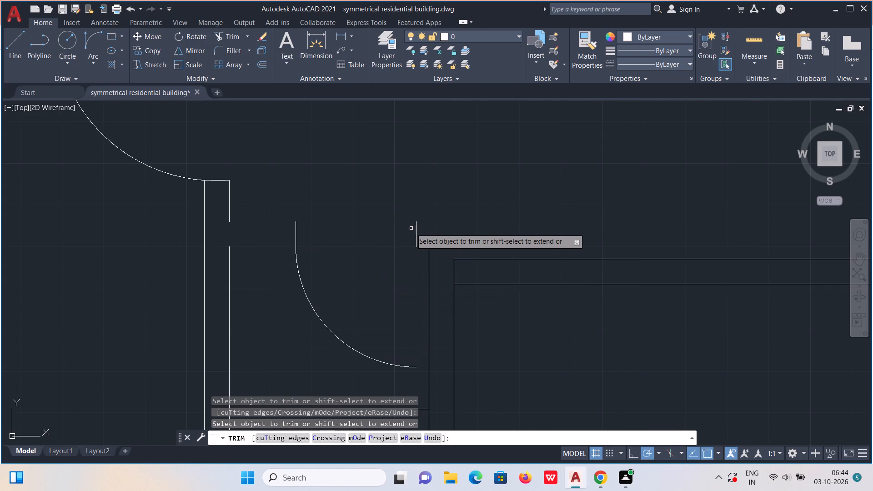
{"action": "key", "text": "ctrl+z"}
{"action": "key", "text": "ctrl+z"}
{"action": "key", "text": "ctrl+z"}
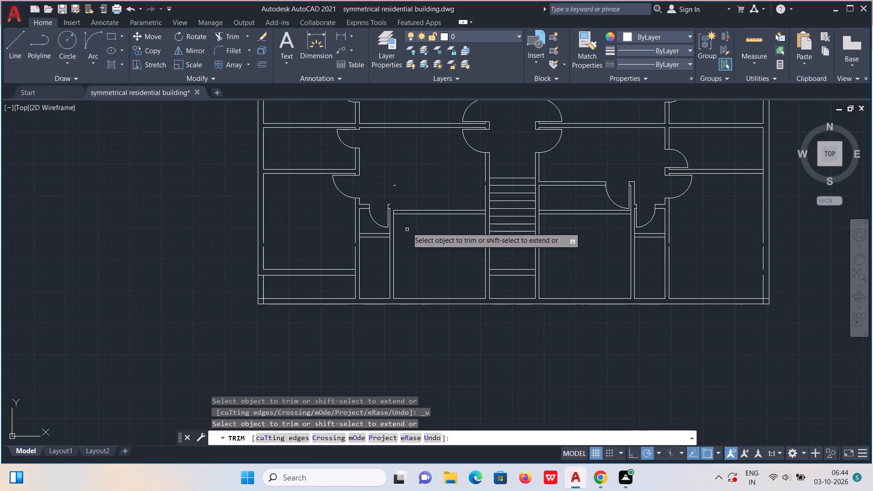
Trim away the short leftover line from the removed wall stub left of the staircase.
{"action": "scroll", "coordinate": [392, 187], "scroll_direction": "up", "scroll_amount": 3}
{"action": "left_click_drag", "start_coordinate": [401, 182], "coordinate": [401, 192]}
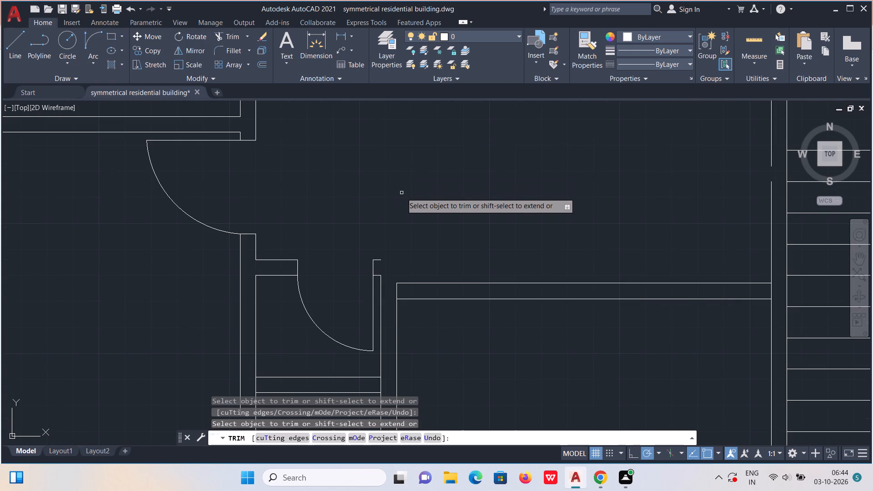
Trim away the old top wall, door and leftover jamb lines of the narrow room left of the staircase.
{"action": "scroll", "coordinate": [402, 197], "scroll_direction": "down", "scroll_amount": 3}
{"action": "left_click_drag", "start_coordinate": [376, 212], "coordinate": [378, 226]}
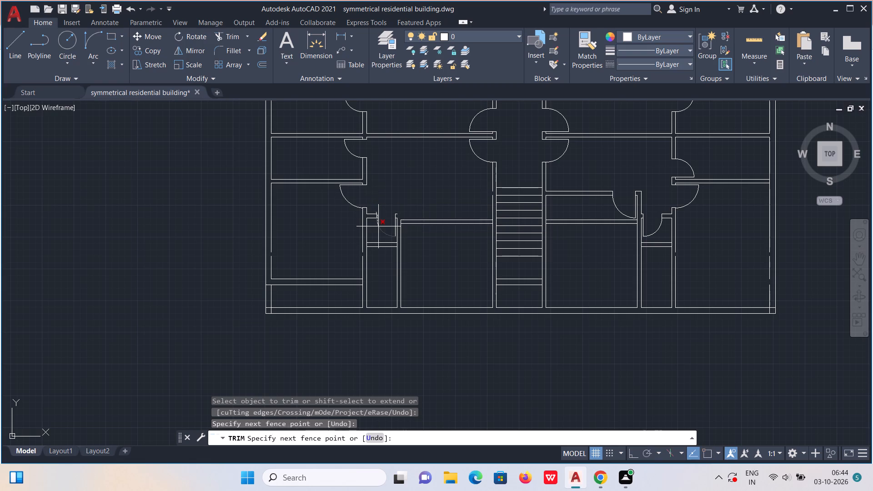
{"action": "left_click_drag", "start_coordinate": [378, 226], "coordinate": [378, 224]}
{"action": "left_click_drag", "start_coordinate": [377, 207], "coordinate": [376, 222]}
{"action": "left_click_drag", "start_coordinate": [374, 207], "coordinate": [376, 223]}
{"action": "scroll", "coordinate": [375, 218], "scroll_direction": "up", "scroll_amount": 4}
{"action": "left_click_drag", "start_coordinate": [377, 203], "coordinate": [394, 205]}
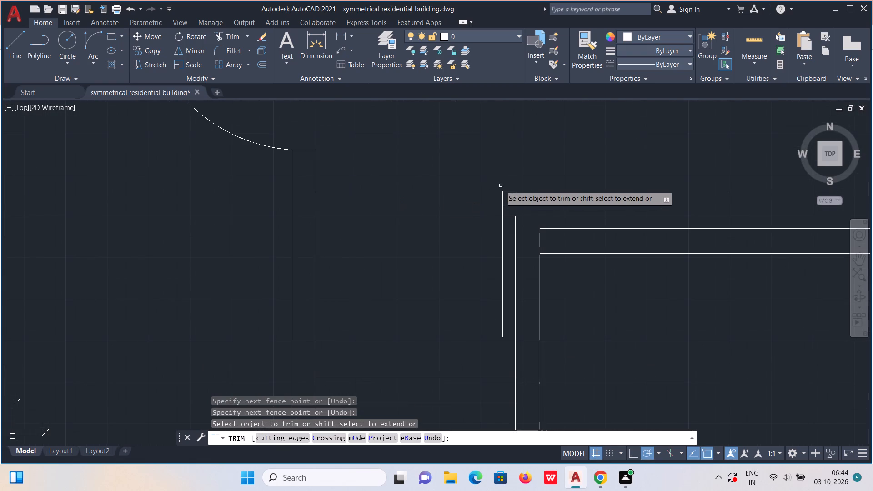
{"action": "left_click_drag", "start_coordinate": [503, 183], "coordinate": [502, 210]}
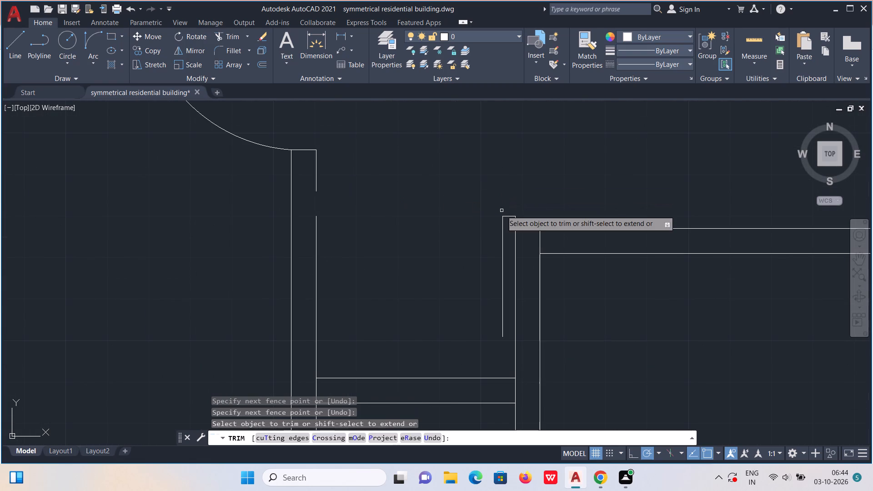
{"action": "scroll", "coordinate": [501, 210], "scroll_direction": "down", "scroll_amount": 3}
{"action": "middle_click_drag", "start_coordinate": [482, 148], "coordinate": [420, 362]}
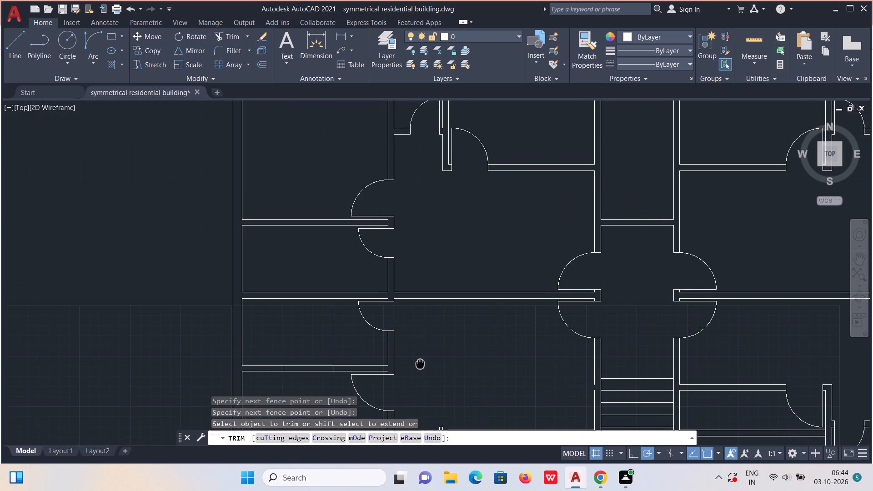
{"action": "middle_click_drag", "start_coordinate": [420, 362], "coordinate": [423, 301]}
{"action": "scroll", "coordinate": [425, 362], "scroll_direction": "up", "scroll_amount": 4}
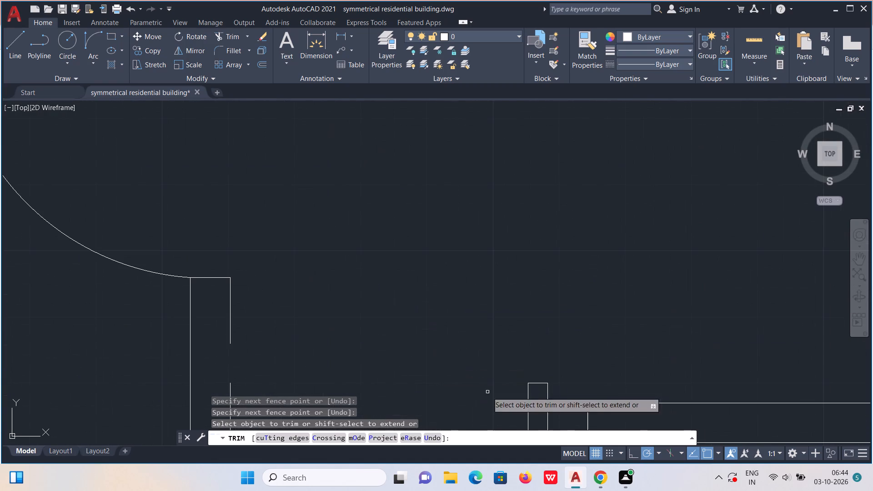
{"action": "left_click_drag", "start_coordinate": [537, 414], "coordinate": [494, 401]}
{"action": "left_click_drag", "start_coordinate": [540, 388], "coordinate": [535, 367]}
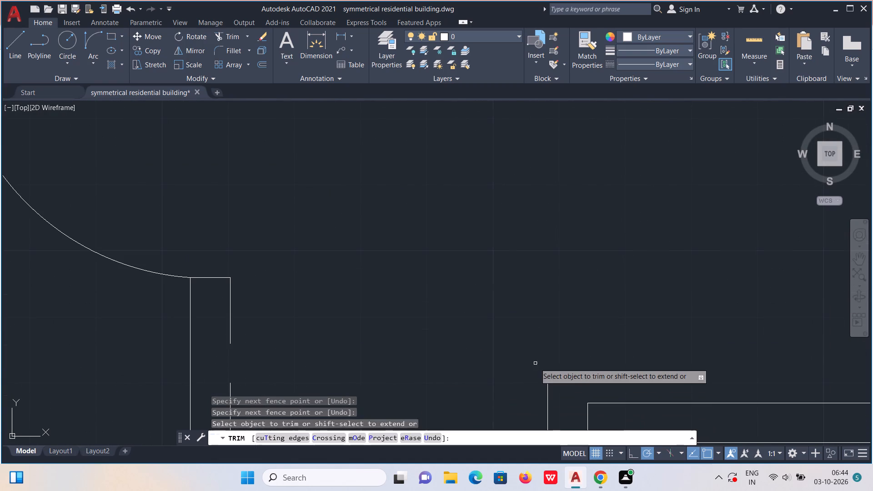
Trim away the old top wall, door and leftover jamb of the lower room right of the staircase, keeping its side wall.
{"action": "scroll", "coordinate": [535, 363], "scroll_direction": "down", "scroll_amount": 4}
{"action": "middle_click_drag", "start_coordinate": [608, 317], "coordinate": [332, 247]}
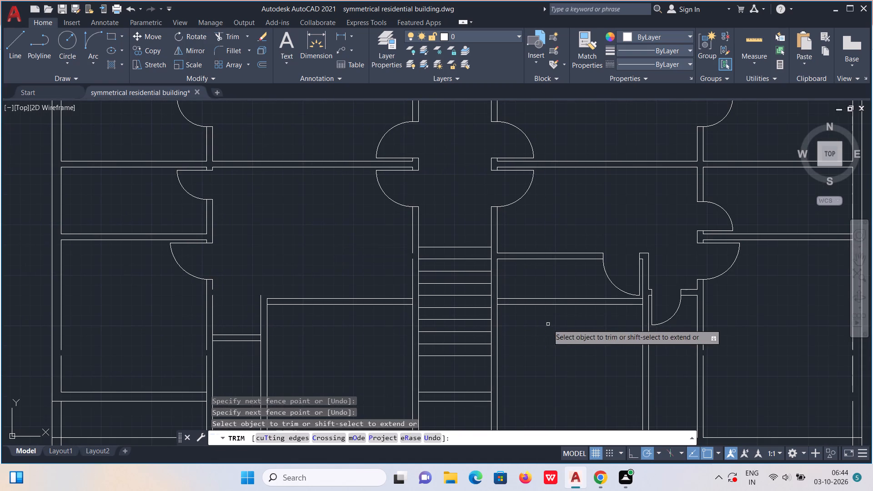
{"action": "left_click_drag", "start_coordinate": [553, 239], "coordinate": [547, 267]}
{"action": "left_click_drag", "start_coordinate": [582, 284], "coordinate": [667, 273]}
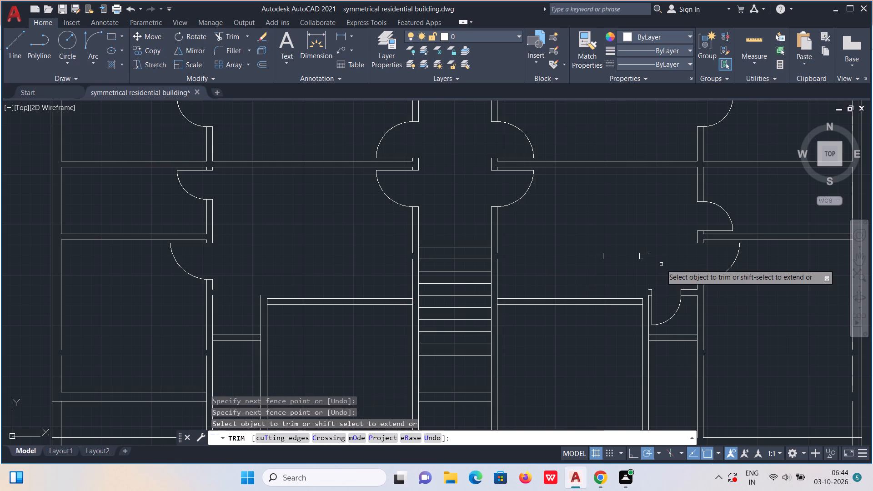
{"action": "key", "text": "ctrl+z"}
{"action": "scroll", "coordinate": [622, 272], "scroll_direction": "up", "scroll_amount": 2}
{"action": "left_click_drag", "start_coordinate": [614, 284], "coordinate": [603, 308]}
{"action": "left_click", "coordinate": [667, 288]}
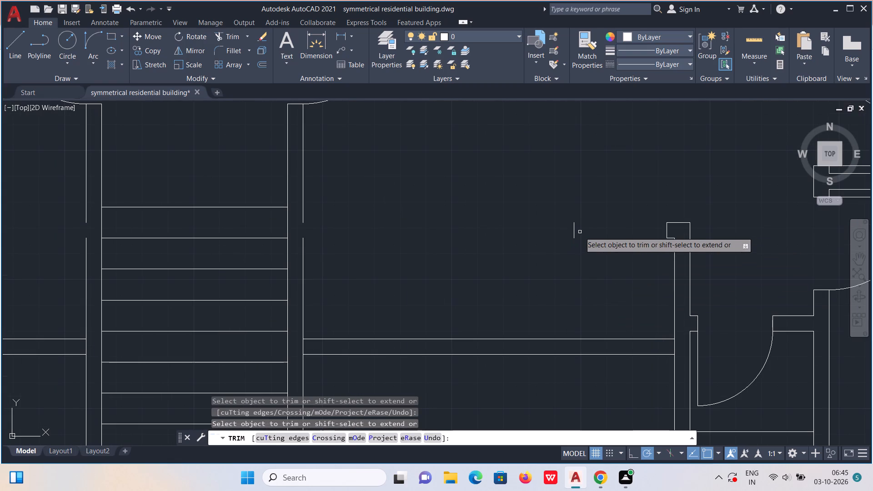
{"action": "left_click_drag", "start_coordinate": [580, 232], "coordinate": [574, 231]}
{"action": "scroll", "coordinate": [571, 233], "scroll_direction": "down", "scroll_amount": 3}
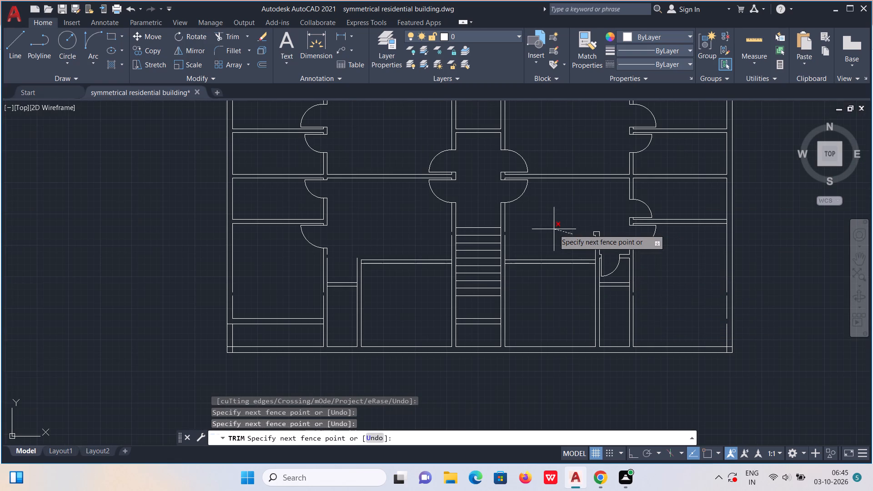
{"action": "left_click", "coordinate": [553, 230]}
Trim away the old top wall, door and leftover jamb lines of the narrow room right of the staircase.
{"action": "scroll", "coordinate": [613, 259], "scroll_direction": "up", "scroll_amount": 2}
{"action": "left_click_drag", "start_coordinate": [630, 236], "coordinate": [636, 272]}
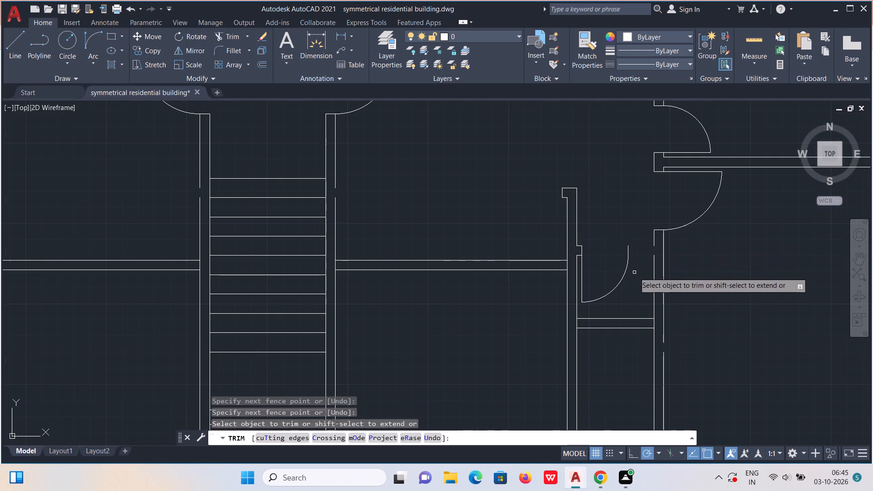
{"action": "left_click_drag", "start_coordinate": [630, 286], "coordinate": [601, 283]}
{"action": "scroll", "coordinate": [581, 251], "scroll_direction": "up", "scroll_amount": 4}
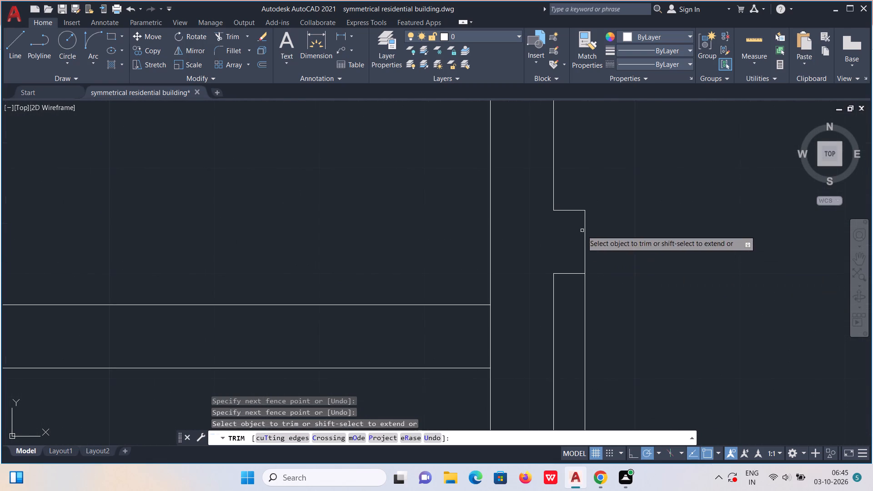
{"action": "left_click_drag", "start_coordinate": [569, 197], "coordinate": [561, 287]}
{"action": "left_click_drag", "start_coordinate": [579, 243], "coordinate": [594, 259]}
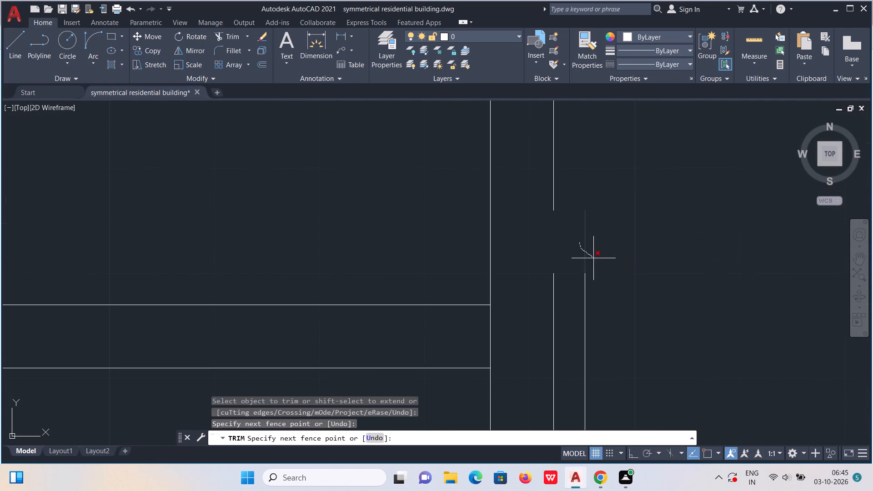
{"action": "left_click_drag", "start_coordinate": [594, 259], "coordinate": [598, 266]}
{"action": "left_click_drag", "start_coordinate": [593, 292], "coordinate": [583, 309]}
{"action": "scroll", "coordinate": [582, 308], "scroll_direction": "down", "scroll_amount": 3}
{"action": "scroll", "coordinate": [672, 284], "scroll_direction": "up", "scroll_amount": 2}
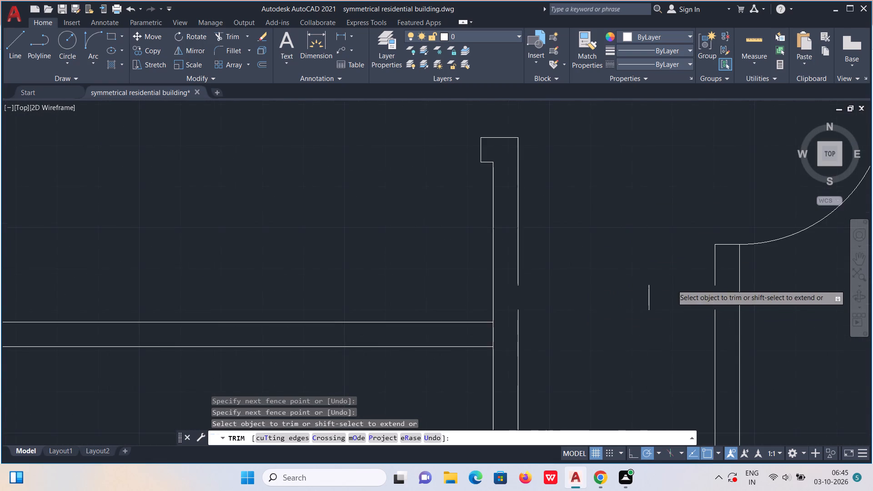
{"action": "left_click_drag", "start_coordinate": [657, 305], "coordinate": [622, 311]}
{"action": "scroll", "coordinate": [620, 309], "scroll_direction": "down", "scroll_amount": 4}
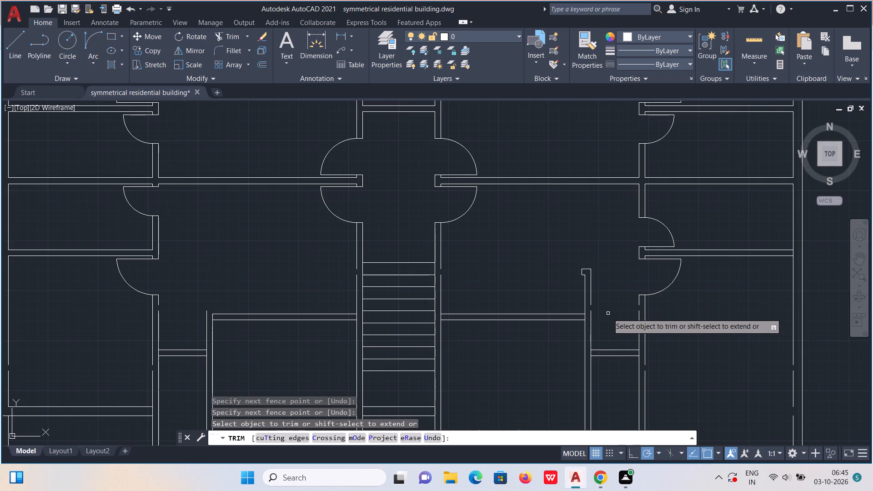
Quick-measure the hall left of the staircase, above the new partition.
{"action": "left_click", "coordinate": [752, 40]}
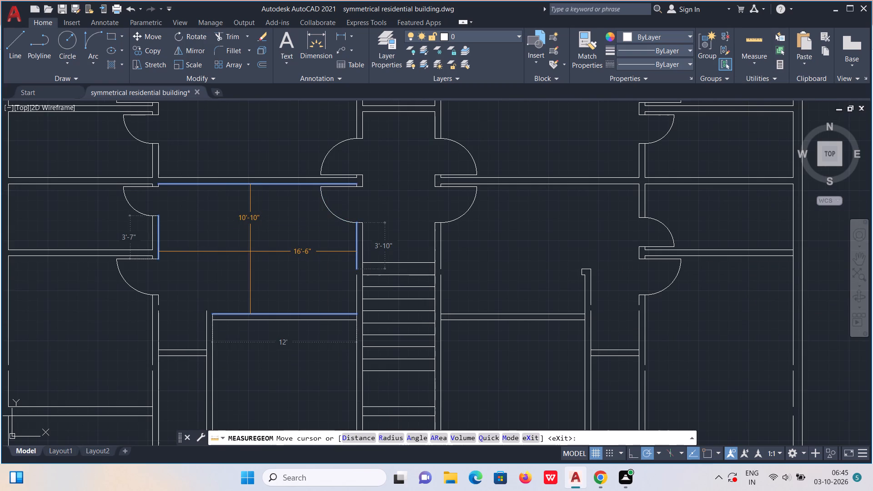
{"action": "key", "text": "Escape"}
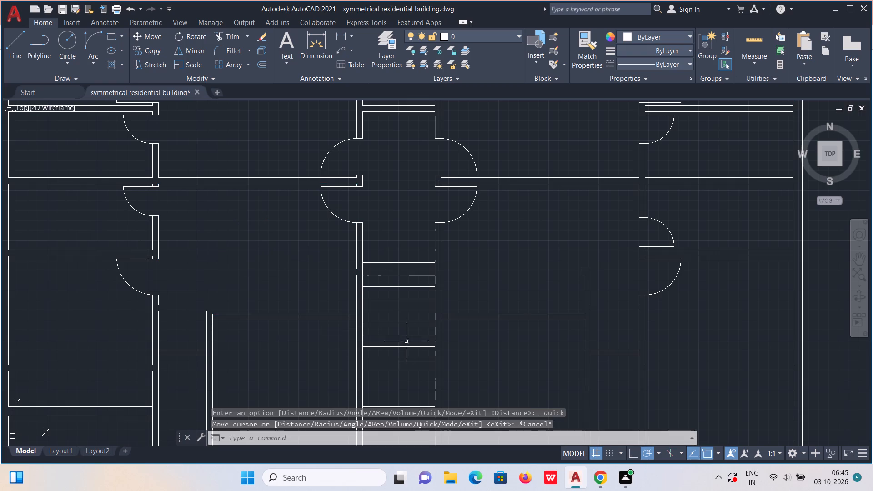
Draw a short horizontal line extending the new partition's upper line across the side wall's thickness, right of the staircase.
{"action": "scroll", "coordinate": [522, 313], "scroll_direction": "down", "scroll_amount": 2}
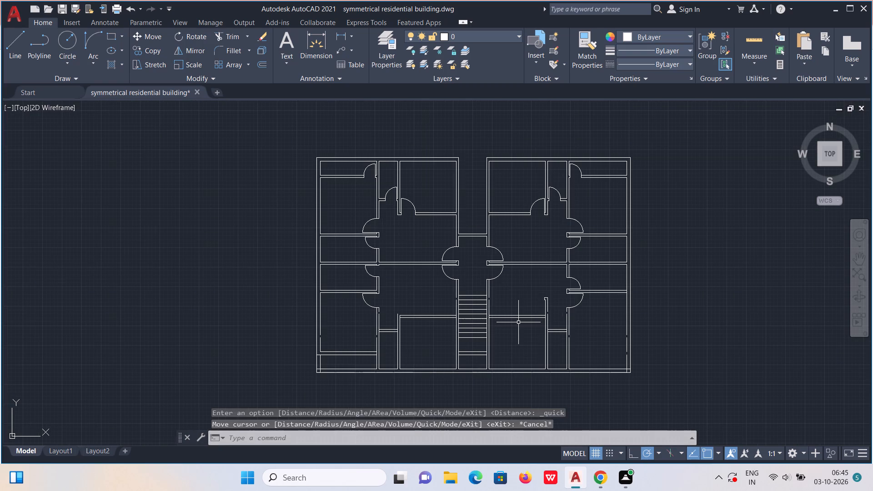
{"action": "scroll", "coordinate": [529, 306], "scroll_direction": "up", "scroll_amount": 3}
{"action": "key", "text": "l"}
{"action": "key", "text": "Return"}
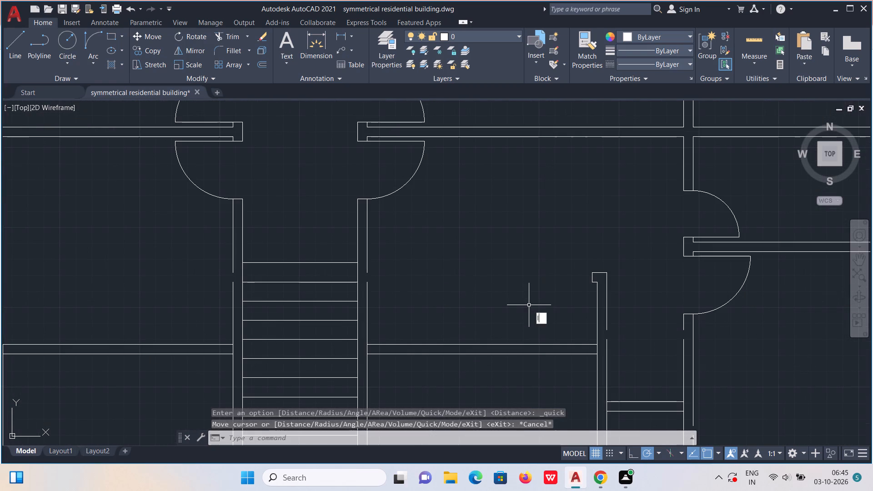
{"action": "scroll", "coordinate": [629, 345], "scroll_direction": "up", "scroll_amount": 1}
{"action": "scroll", "coordinate": [583, 347], "scroll_direction": "down", "scroll_amount": 3}
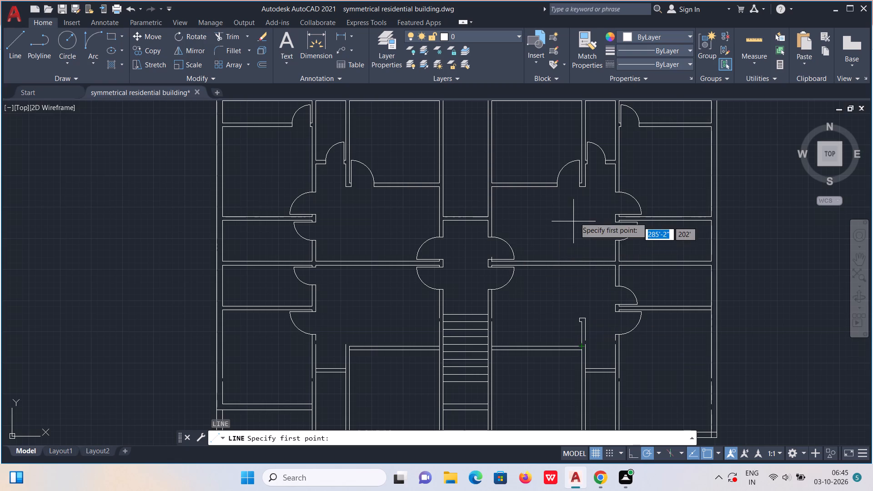
{"action": "scroll", "coordinate": [580, 206], "scroll_direction": "up", "scroll_amount": 1}
{"action": "scroll", "coordinate": [580, 207], "scroll_direction": "down", "scroll_amount": 1}
{"action": "scroll", "coordinate": [578, 343], "scroll_direction": "up", "scroll_amount": 2}
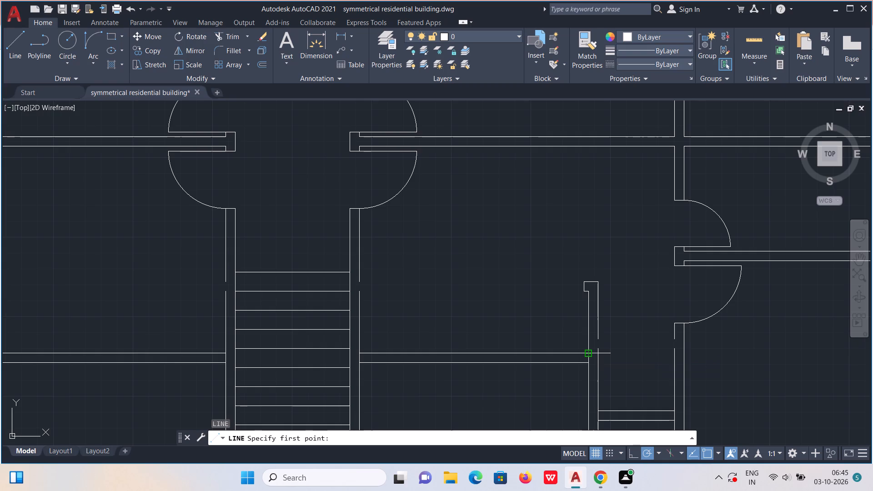
{"action": "scroll", "coordinate": [617, 346], "scroll_direction": "up", "scroll_amount": 2}
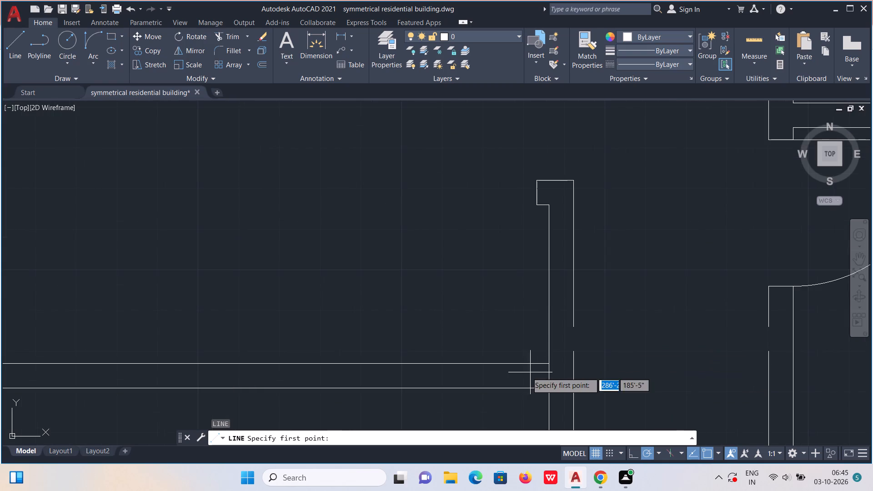
{"action": "left_click", "coordinate": [551, 363]}
{"action": "left_click", "coordinate": [577, 362]}
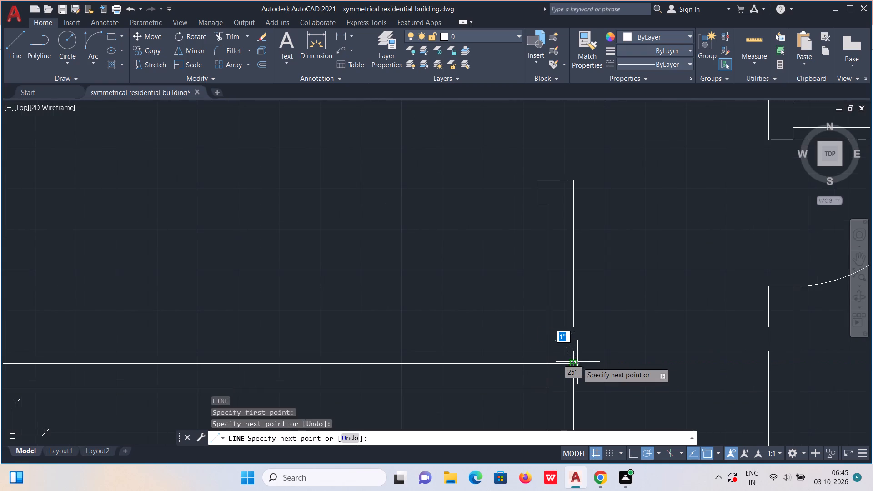
{"action": "scroll", "coordinate": [577, 362], "scroll_direction": "down", "scroll_amount": 2}
{"action": "key", "text": "Escape"}
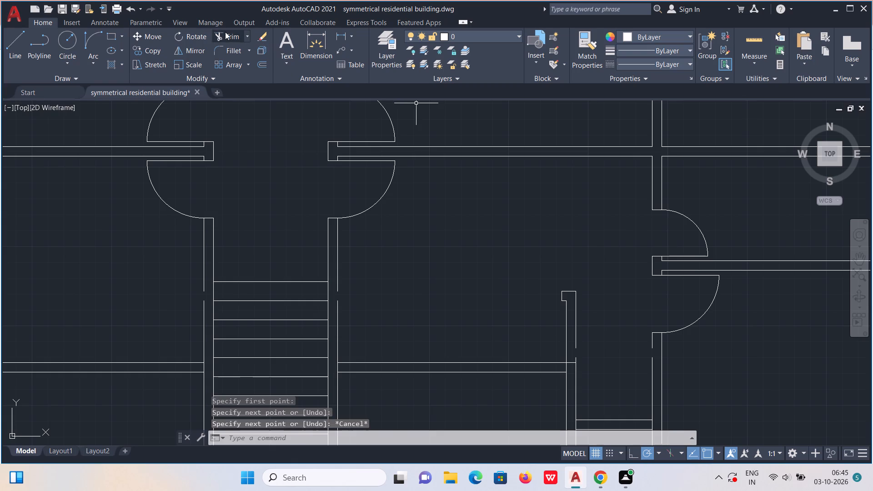
Trim away the old side wall stub above the new partition right of the staircase.
{"action": "left_click", "coordinate": [225, 32]}
{"action": "left_click_drag", "start_coordinate": [506, 312], "coordinate": [587, 327]}
{"action": "left_click_drag", "start_coordinate": [572, 277], "coordinate": [571, 284]}
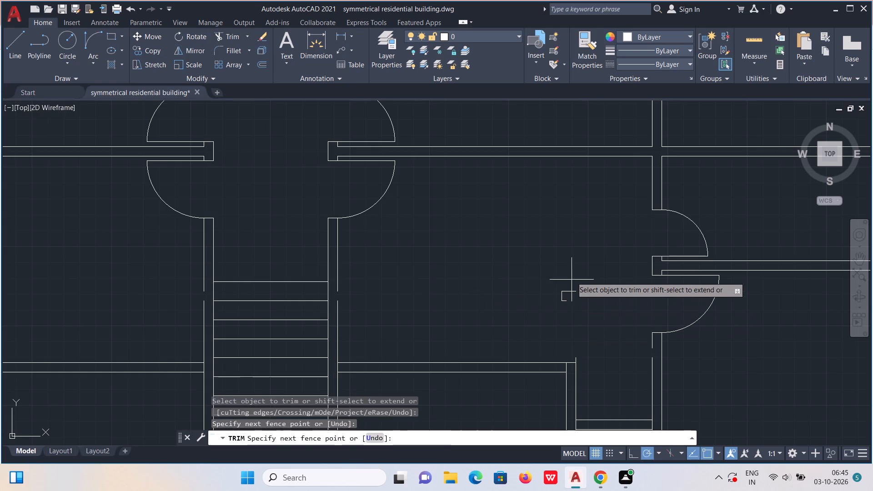
{"action": "left_click_drag", "start_coordinate": [571, 284], "coordinate": [567, 297]}
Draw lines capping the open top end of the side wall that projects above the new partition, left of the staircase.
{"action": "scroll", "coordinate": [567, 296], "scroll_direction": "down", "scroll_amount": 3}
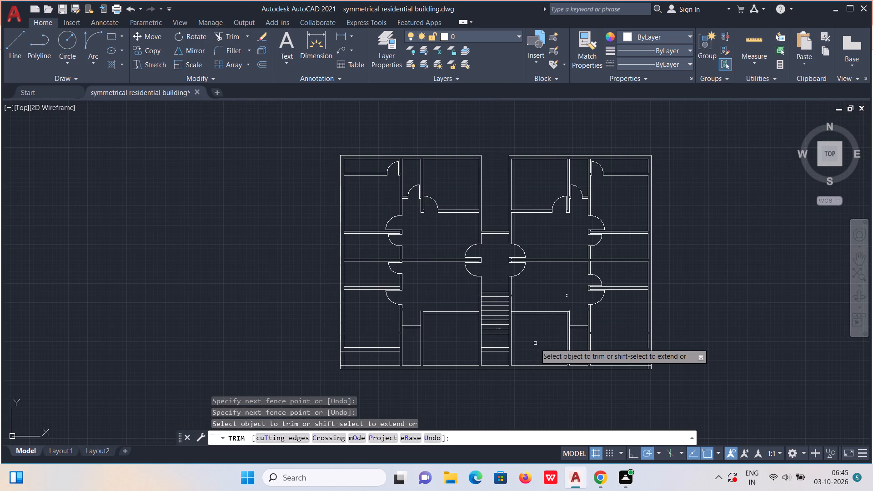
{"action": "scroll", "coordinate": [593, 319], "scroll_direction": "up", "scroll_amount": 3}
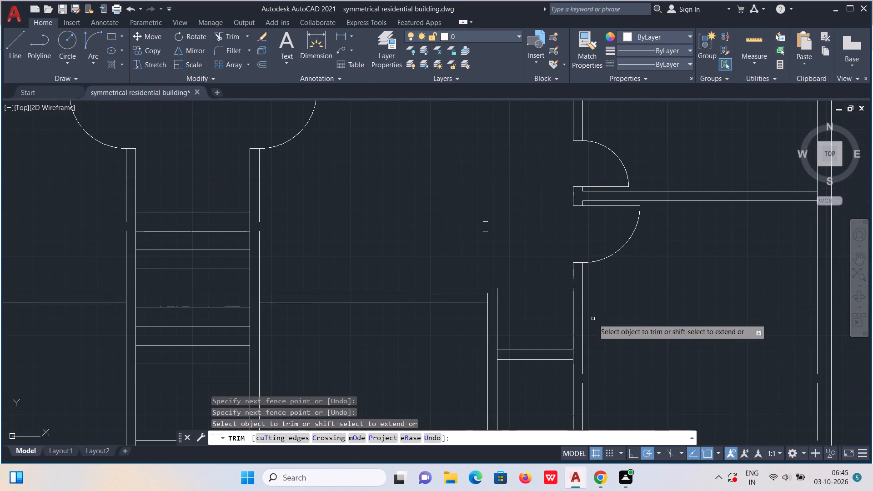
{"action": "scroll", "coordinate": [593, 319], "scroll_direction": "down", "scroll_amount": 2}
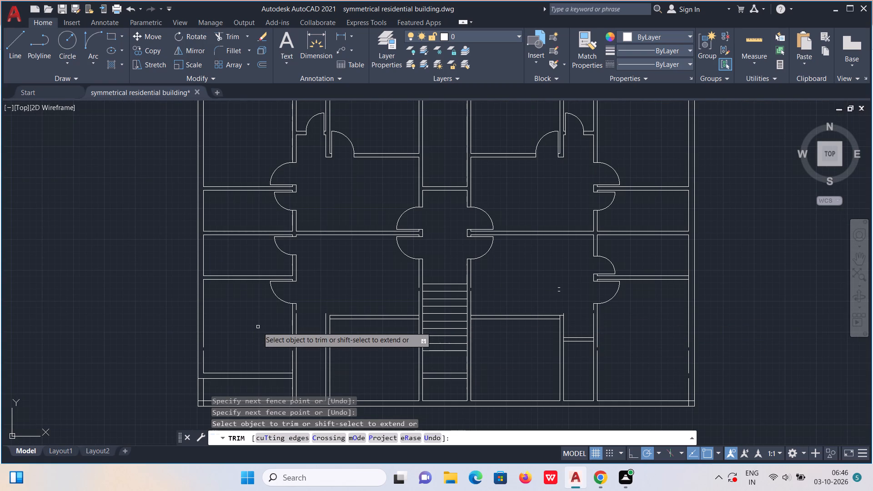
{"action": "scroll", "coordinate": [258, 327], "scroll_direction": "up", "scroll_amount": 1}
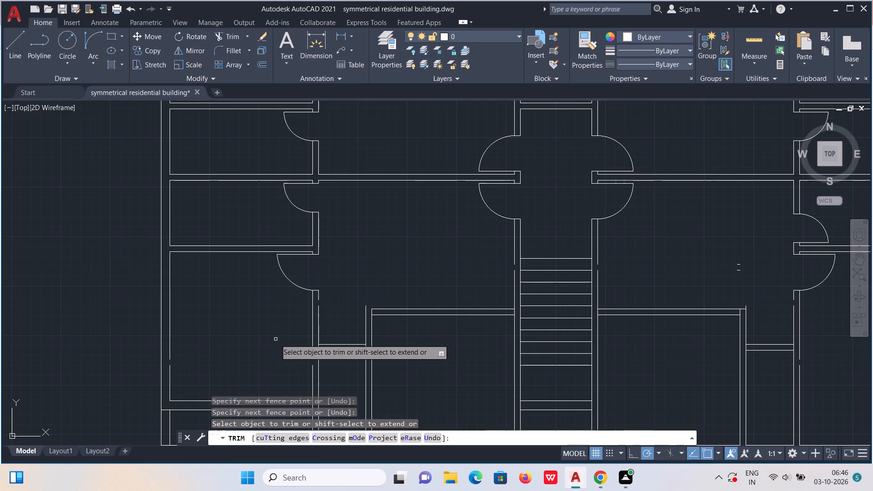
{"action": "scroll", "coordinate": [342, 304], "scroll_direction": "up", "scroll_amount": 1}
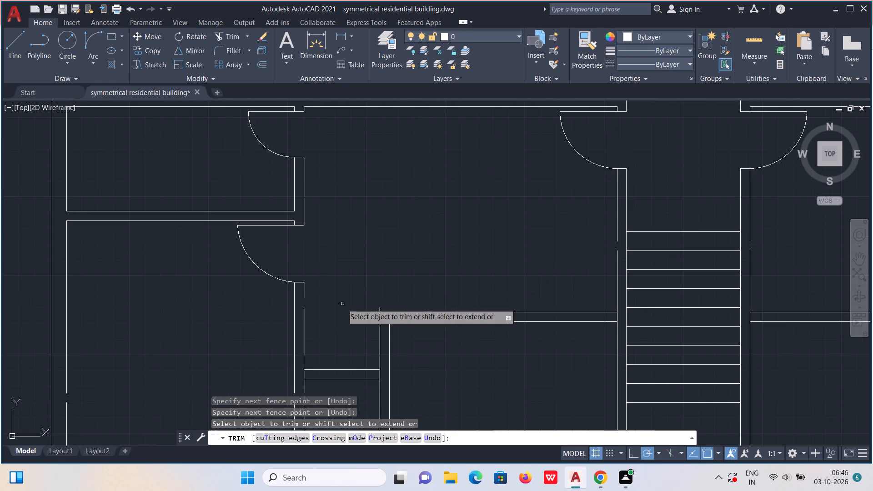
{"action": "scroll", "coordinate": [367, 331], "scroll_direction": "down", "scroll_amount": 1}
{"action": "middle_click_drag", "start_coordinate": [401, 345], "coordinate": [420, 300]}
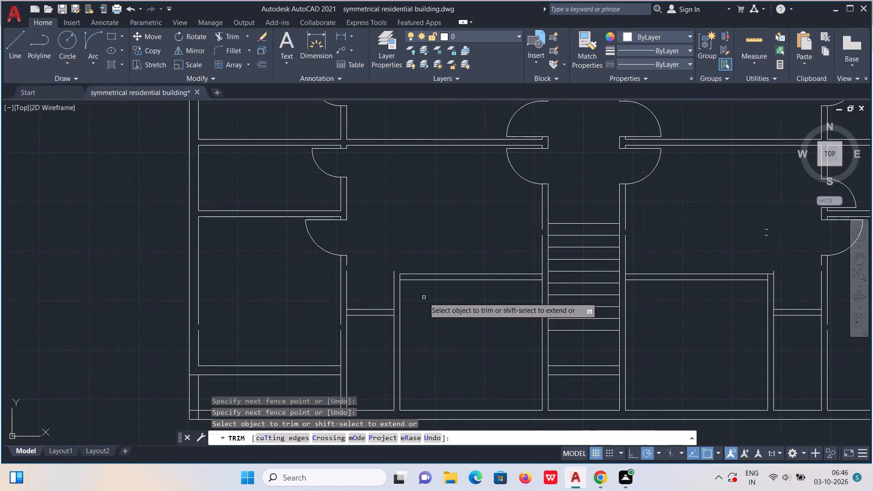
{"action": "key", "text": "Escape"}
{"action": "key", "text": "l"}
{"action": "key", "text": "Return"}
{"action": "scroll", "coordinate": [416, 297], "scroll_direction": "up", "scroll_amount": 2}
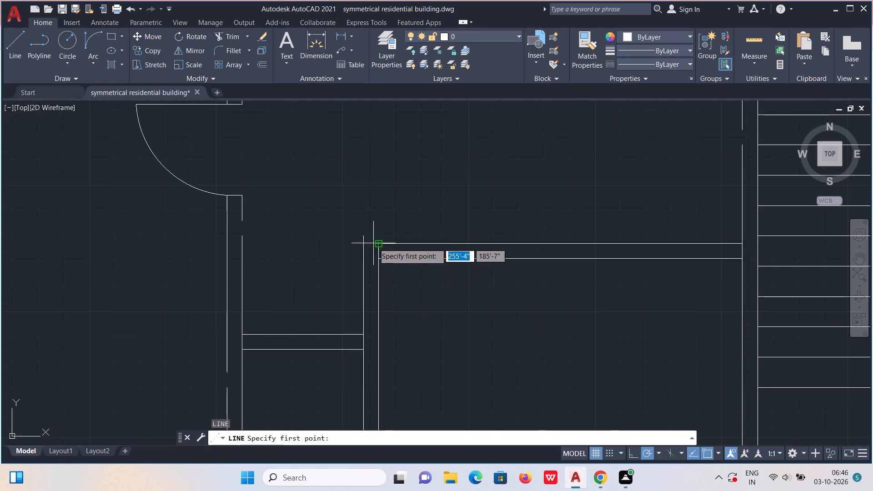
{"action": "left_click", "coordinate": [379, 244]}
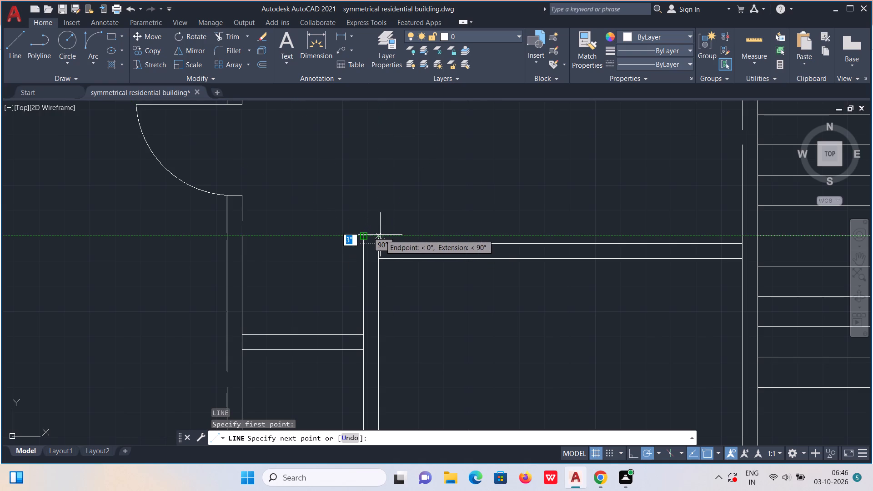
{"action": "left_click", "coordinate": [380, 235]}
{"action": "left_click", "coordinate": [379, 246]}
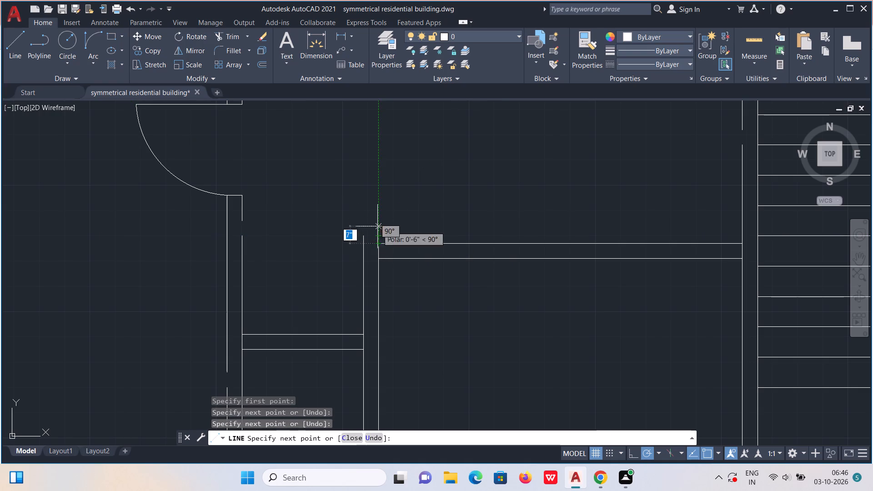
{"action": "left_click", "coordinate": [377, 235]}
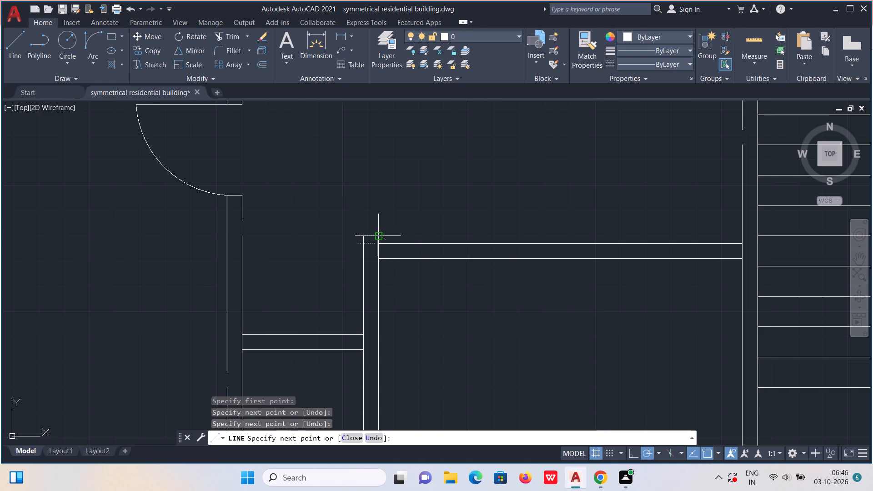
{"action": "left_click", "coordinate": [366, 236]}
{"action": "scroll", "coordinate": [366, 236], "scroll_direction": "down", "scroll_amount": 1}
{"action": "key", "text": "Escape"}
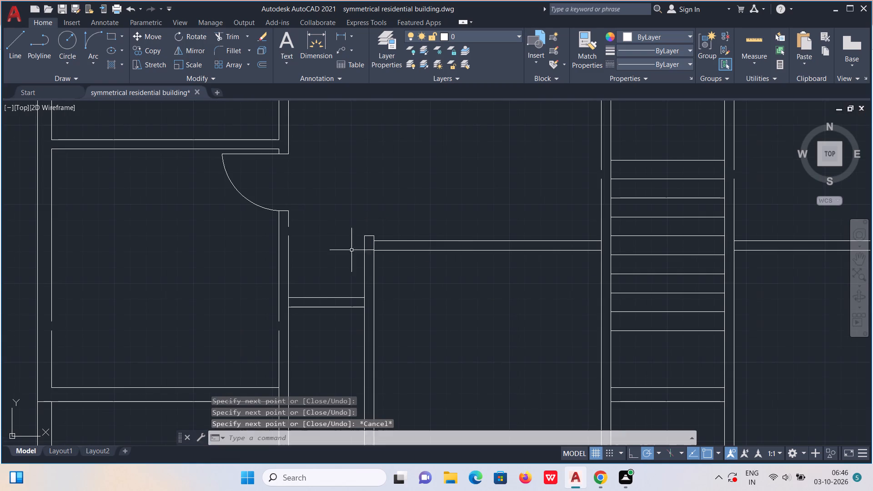
Draw a 6" horizontal line extending the new partition's upper line across the side wall's thickness, left of the staircase.
{"action": "scroll", "coordinate": [296, 258], "scroll_direction": "up", "scroll_amount": 1}
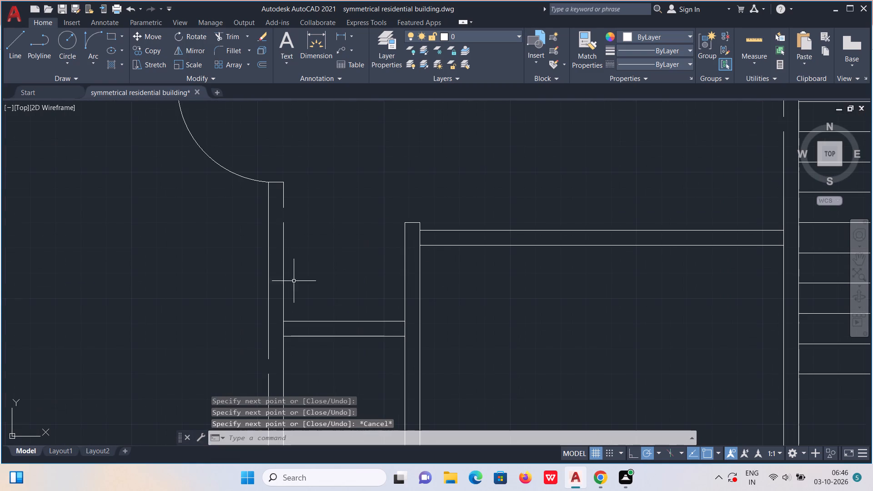
{"action": "key", "text": "l"}
{"action": "key", "text": "Return"}
{"action": "left_click", "coordinate": [420, 228]}
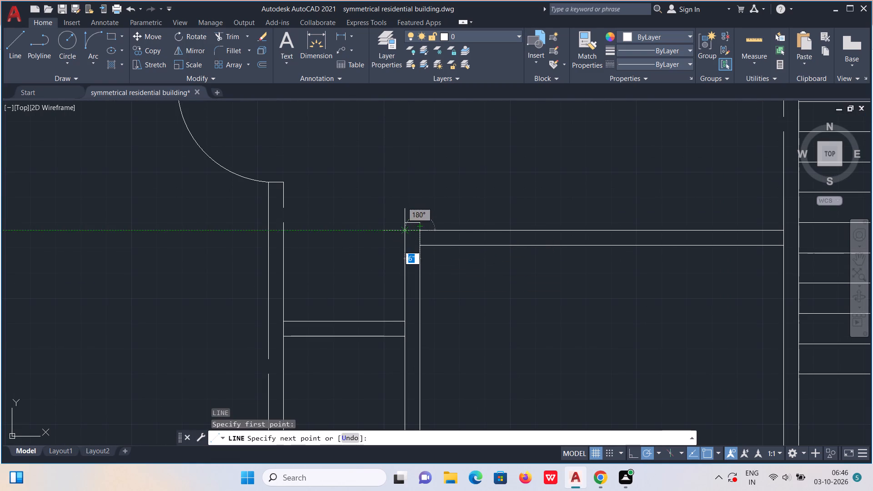
{"action": "left_click", "coordinate": [402, 230]}
{"action": "key", "text": "Escape"}
Trim away the side wall stub above the partition and the leftover line inside the corner, left of the staircase.
{"action": "left_click", "coordinate": [237, 40]}
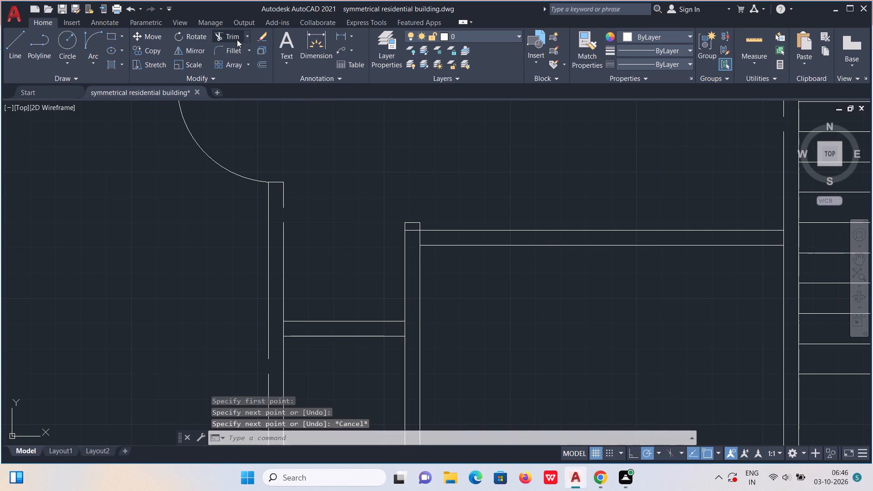
{"action": "left_click", "coordinate": [402, 223]}
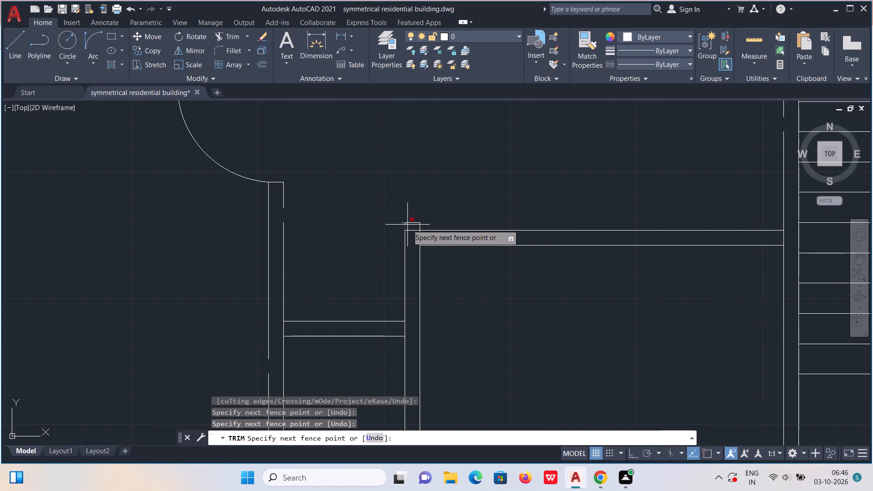
{"action": "left_click", "coordinate": [419, 219]}
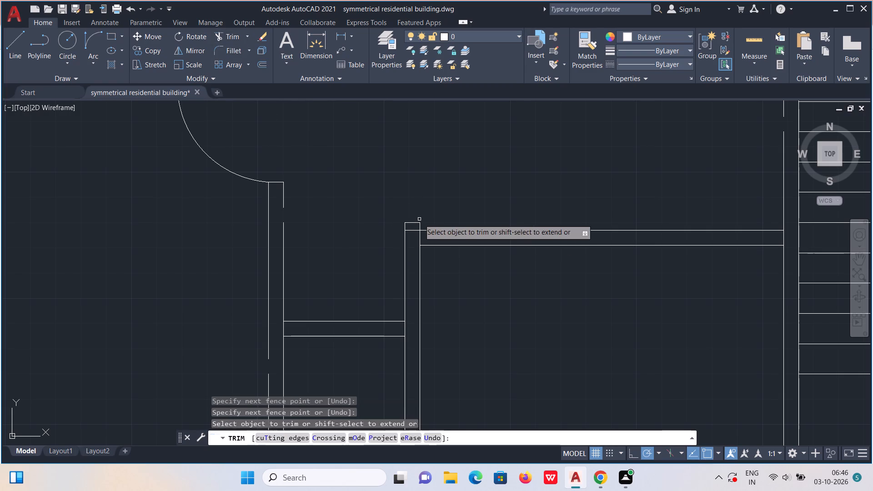
{"action": "scroll", "coordinate": [419, 227], "scroll_direction": "up", "scroll_amount": 2}
{"action": "left_click_drag", "start_coordinate": [423, 228], "coordinate": [376, 226]}
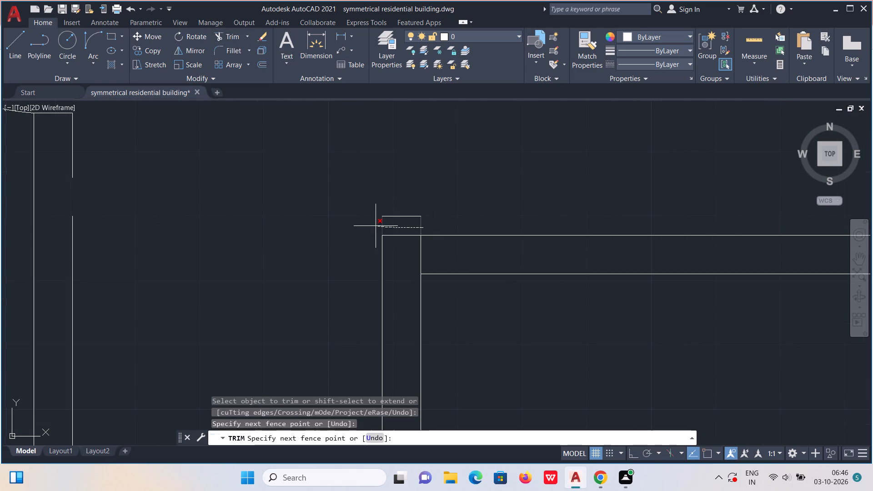
{"action": "left_click_drag", "start_coordinate": [376, 226], "coordinate": [411, 211]}
{"action": "scroll", "coordinate": [411, 211], "scroll_direction": "down", "scroll_amount": 2}
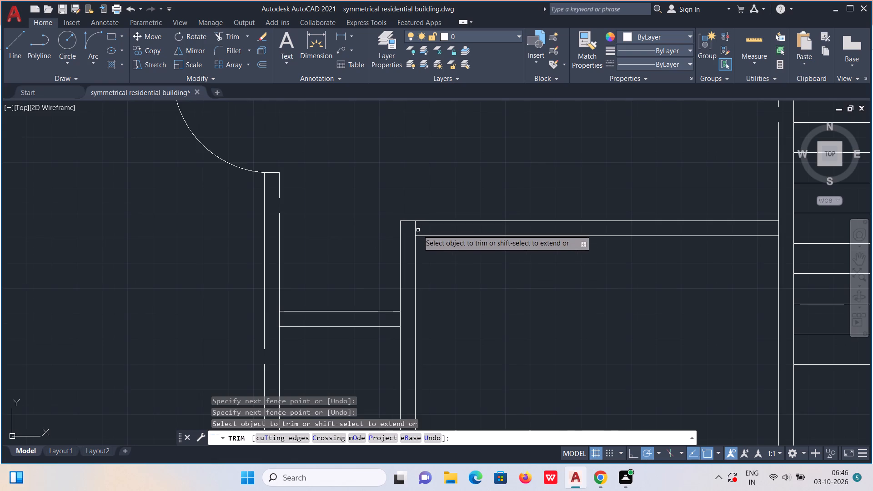
{"action": "scroll", "coordinate": [418, 230], "scroll_direction": "up", "scroll_amount": 1}
{"action": "left_click_drag", "start_coordinate": [404, 229], "coordinate": [422, 230]}
{"action": "scroll", "coordinate": [423, 230], "scroll_direction": "down", "scroll_amount": 3}
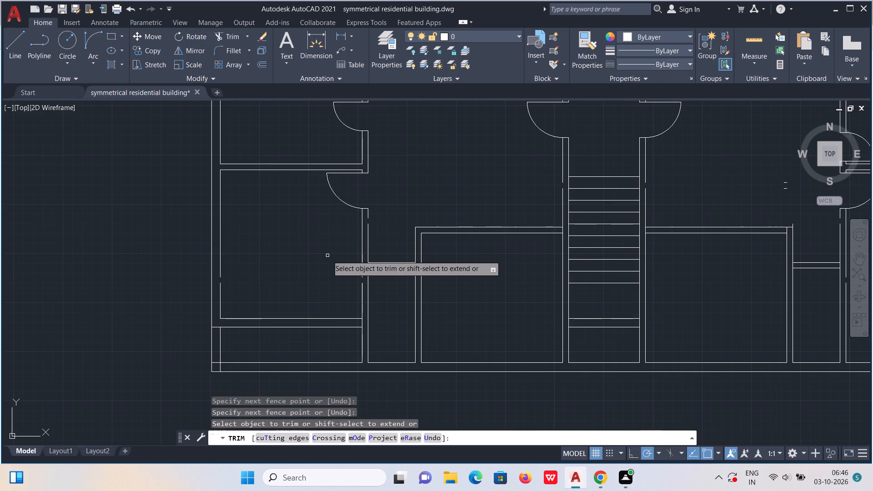
Draw a short horizontal line across the lower-left room's inner side wall, level with the new partition's upper line.
{"action": "key", "text": "Escape"}
{"action": "key", "text": "l"}
{"action": "key", "text": "Return"}
{"action": "scroll", "coordinate": [357, 233], "scroll_direction": "up", "scroll_amount": 2}
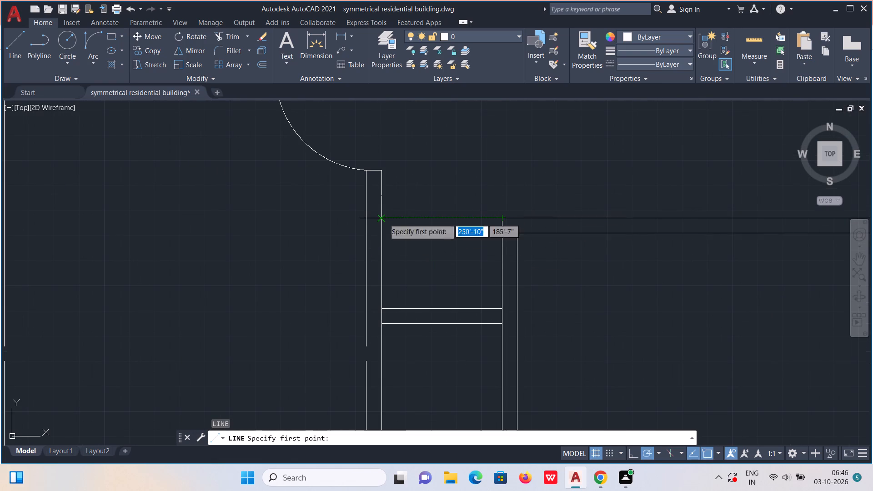
{"action": "left_click", "coordinate": [383, 220]}
{"action": "left_click", "coordinate": [367, 220]}
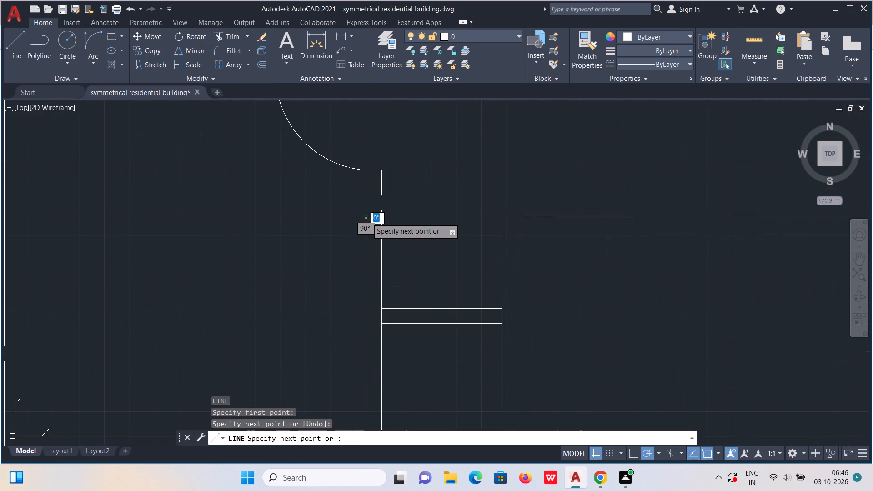
{"action": "key", "text": "Escape"}
Trim away the lower-left room's door arc and the side wall stub above the new closing line.
{"action": "scroll", "coordinate": [366, 221], "scroll_direction": "down", "scroll_amount": 1}
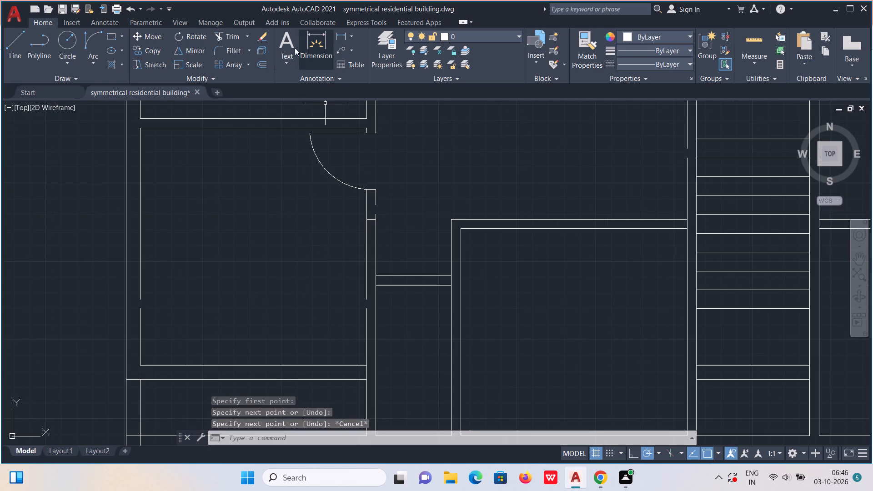
{"action": "left_click", "coordinate": [228, 31]}
{"action": "left_click_drag", "start_coordinate": [360, 176], "coordinate": [332, 191]}
{"action": "left_click_drag", "start_coordinate": [358, 196], "coordinate": [373, 199]}
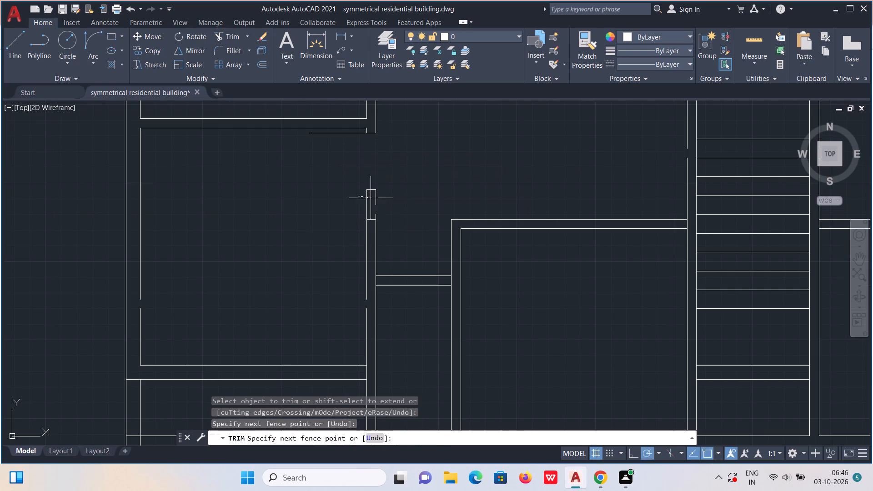
{"action": "left_click_drag", "start_coordinate": [373, 199], "coordinate": [394, 199]}
{"action": "left_click_drag", "start_coordinate": [367, 185], "coordinate": [368, 198]}
{"action": "scroll", "coordinate": [378, 210], "scroll_direction": "up", "scroll_amount": 3}
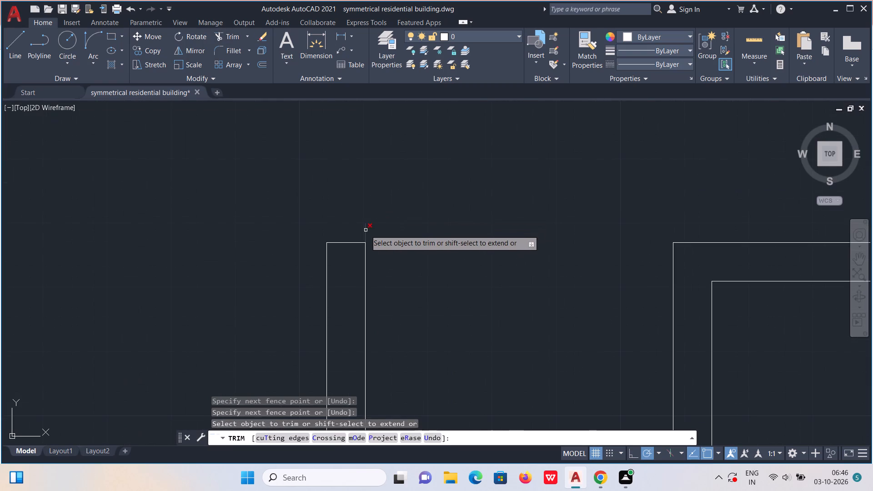
{"action": "left_click", "coordinate": [366, 230]}
{"action": "scroll", "coordinate": [366, 224], "scroll_direction": "down", "scroll_amount": 3}
{"action": "scroll", "coordinate": [356, 316], "scroll_direction": "up", "scroll_amount": 2}
{"action": "scroll", "coordinate": [356, 316], "scroll_direction": "down", "scroll_amount": 4}
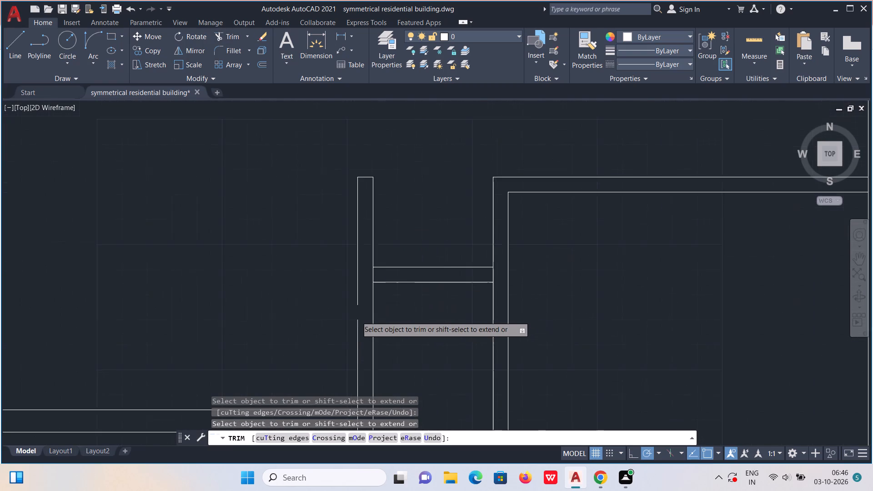
Draw a short vertical line closing the gap in the lower-left room's inner side wall, on the room-facing line.
{"action": "key", "text": "Escape"}
{"action": "key", "text": "l"}
{"action": "key", "text": "Return"}
{"action": "scroll", "coordinate": [303, 355], "scroll_direction": "up", "scroll_amount": 3}
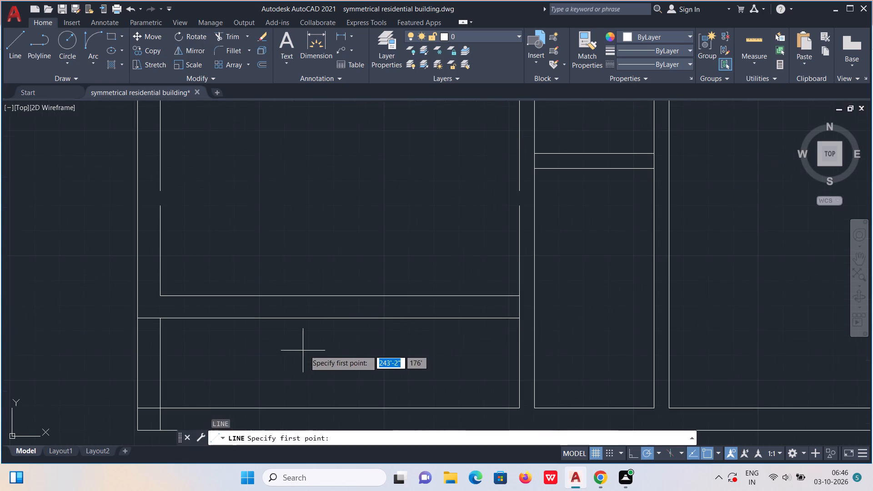
{"action": "left_click", "coordinate": [522, 190]}
{"action": "left_click", "coordinate": [521, 212]}
{"action": "key", "text": "Escape"}
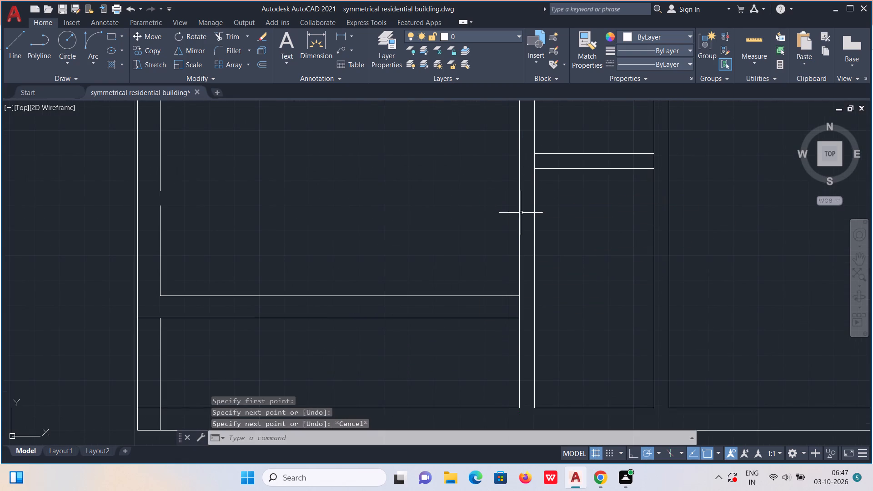
Draw a short vertical line closing the gap in the inner line of the building's left outer wall.
{"action": "key", "text": "l"}
{"action": "key", "text": "Return"}
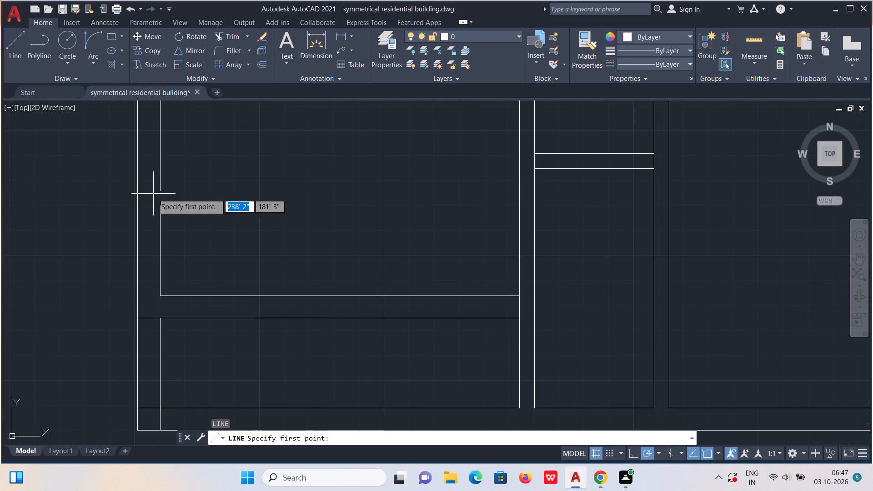
{"action": "left_click", "coordinate": [159, 190]}
{"action": "left_click", "coordinate": [160, 214]}
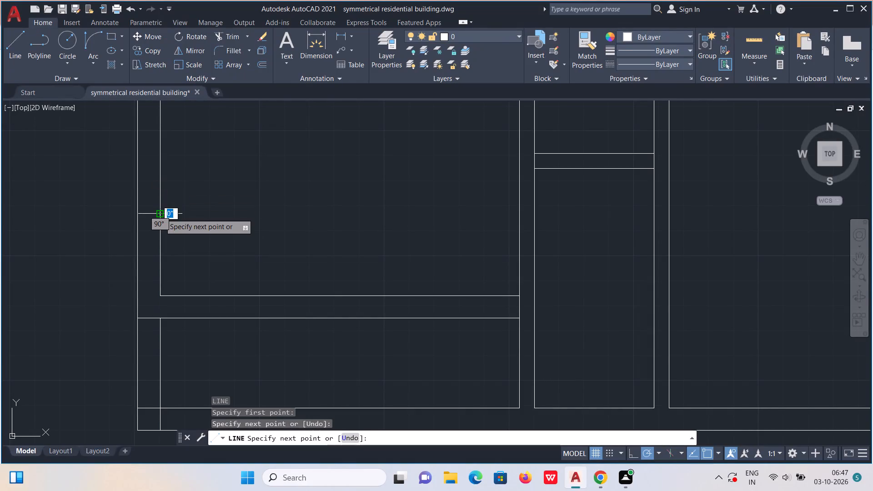
{"action": "key", "text": "Escape"}
Draw a short vertical line closing the gap in the outer face line of the staircase's left wall.
{"action": "scroll", "coordinate": [160, 215], "scroll_direction": "down", "scroll_amount": 4}
{"action": "scroll", "coordinate": [336, 213], "scroll_direction": "up", "scroll_amount": 2}
{"action": "middle_click_drag", "start_coordinate": [259, 165], "coordinate": [272, 245]}
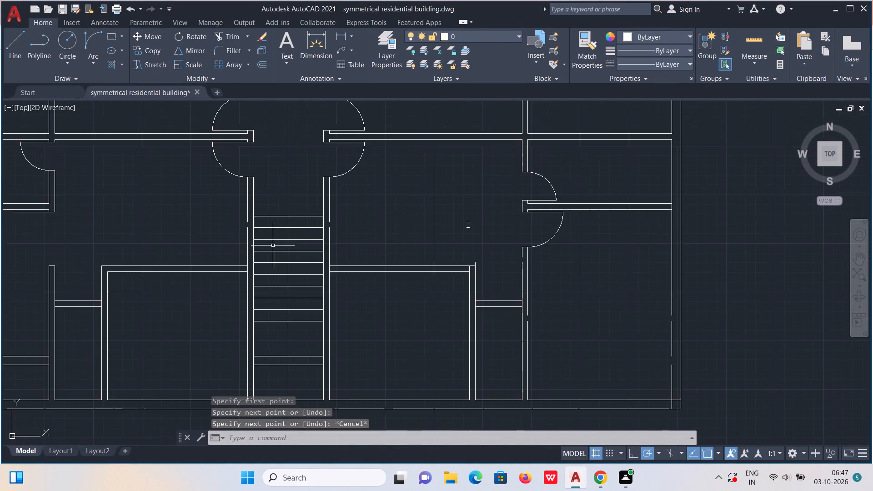
{"action": "scroll", "coordinate": [245, 237], "scroll_direction": "up", "scroll_amount": 2}
{"action": "key", "text": "l"}
{"action": "key", "text": "Return"}
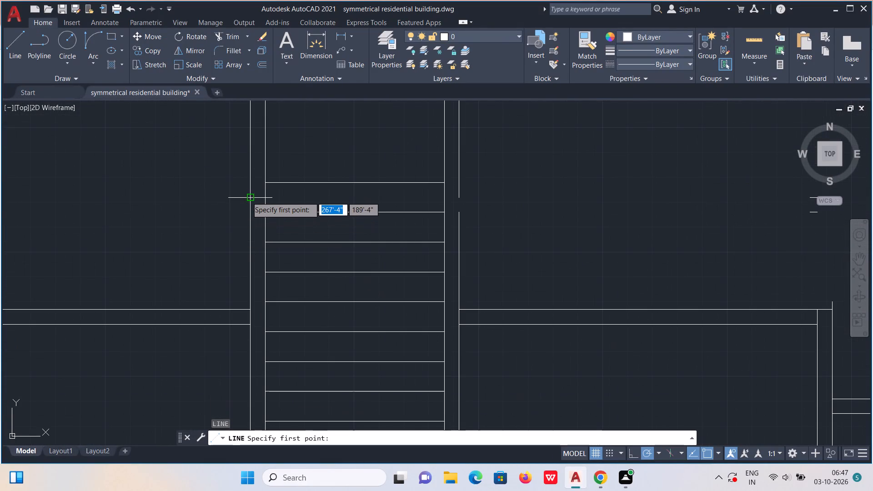
{"action": "left_click", "coordinate": [248, 196]}
{"action": "left_click", "coordinate": [251, 214]}
{"action": "key", "text": "Escape"}
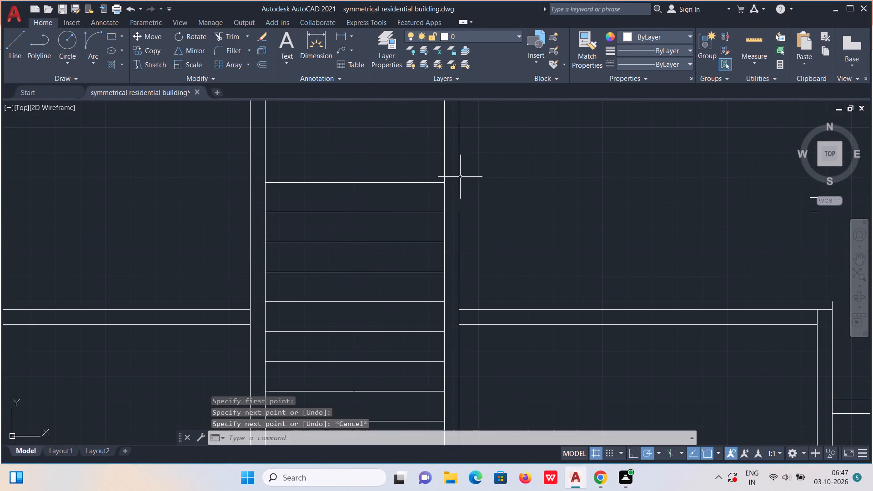
Draw a short vertical line closing the gap in the outer face line of the staircase's right wall.
{"action": "key", "text": "l"}
{"action": "key", "text": "Return"}
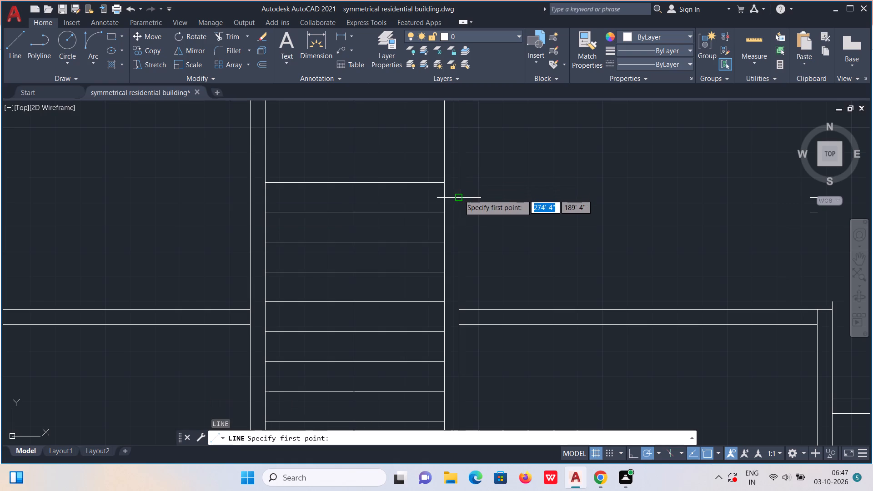
{"action": "left_click", "coordinate": [460, 196]}
{"action": "left_click", "coordinate": [459, 216]}
{"action": "key", "text": "Escape"}
{"action": "scroll", "coordinate": [459, 216], "scroll_direction": "down", "scroll_amount": 3}
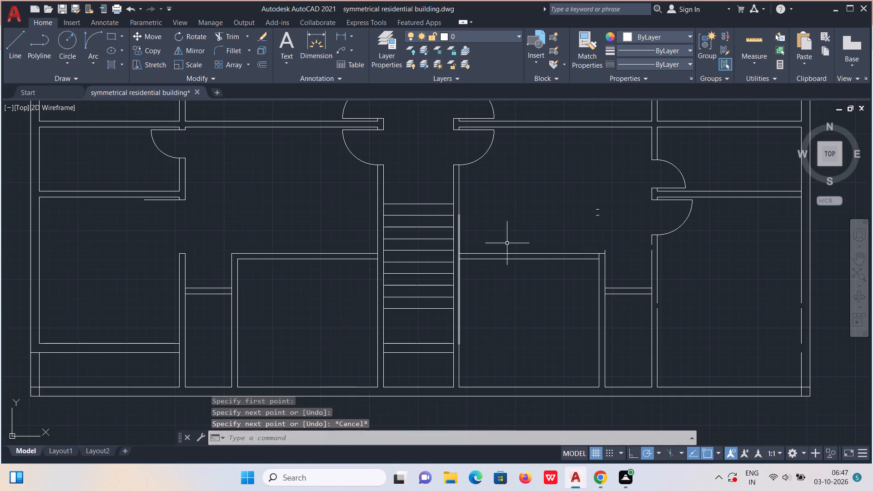
Trim away the two stray short lines above the lower-right room and the line ends overhanging its upper corner.
{"action": "scroll", "coordinate": [621, 251], "scroll_direction": "up", "scroll_amount": 2}
{"action": "left_click", "coordinate": [234, 36]}
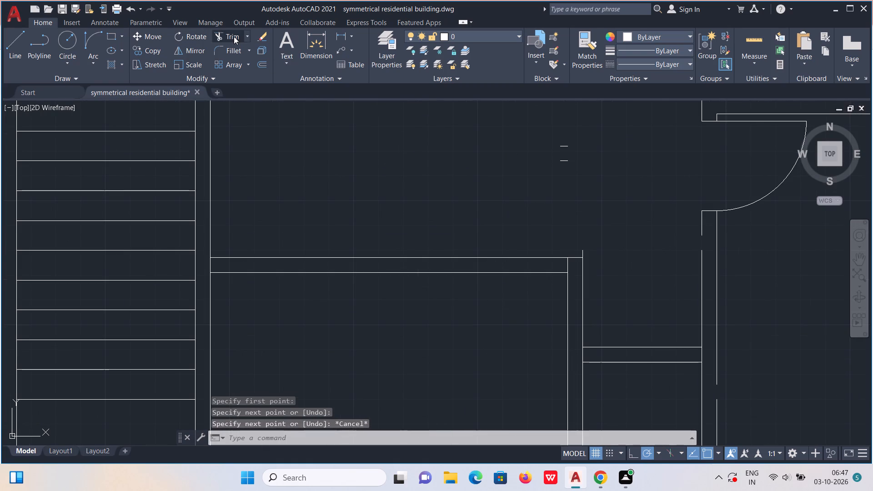
{"action": "left_click_drag", "start_coordinate": [558, 138], "coordinate": [560, 153]}
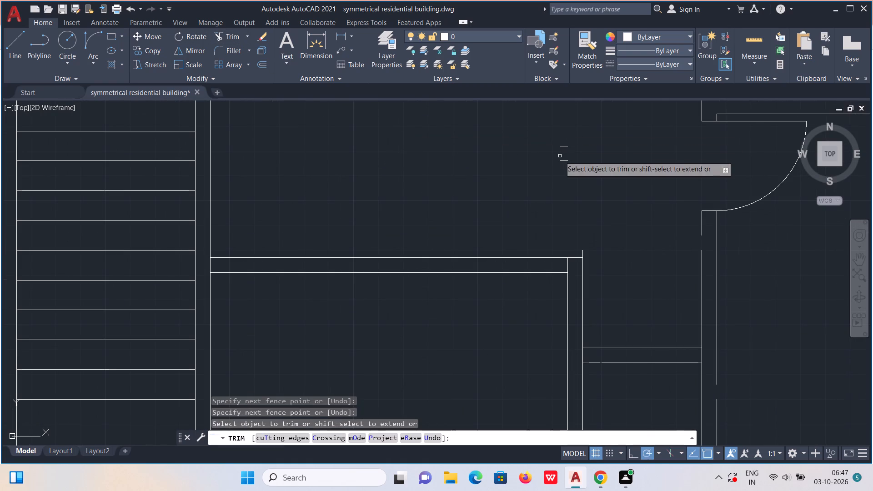
{"action": "left_click_drag", "start_coordinate": [572, 136], "coordinate": [564, 131]}
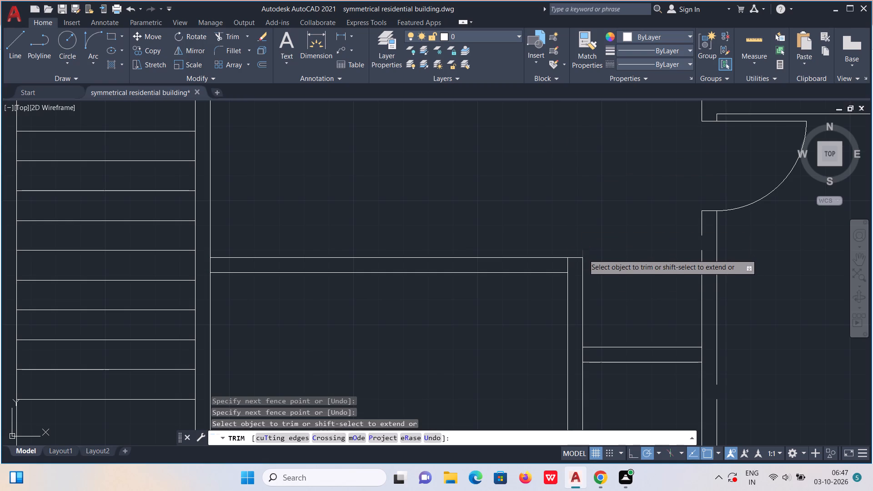
{"action": "left_click", "coordinate": [583, 254]}
{"action": "left_click", "coordinate": [568, 263]}
{"action": "scroll", "coordinate": [604, 273], "scroll_direction": "down", "scroll_amount": 1}
{"action": "key", "text": "Escape"}
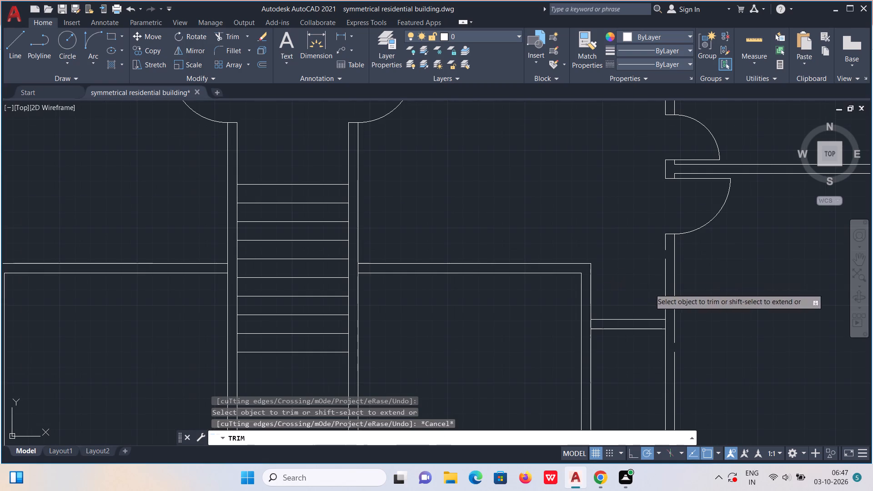
Draw a 6" vertical line closing the gap in the right inner side wall's staircase-facing line, just below the door.
{"action": "middle_click_drag", "start_coordinate": [660, 345], "coordinate": [533, 282]}
{"action": "key", "text": "l"}
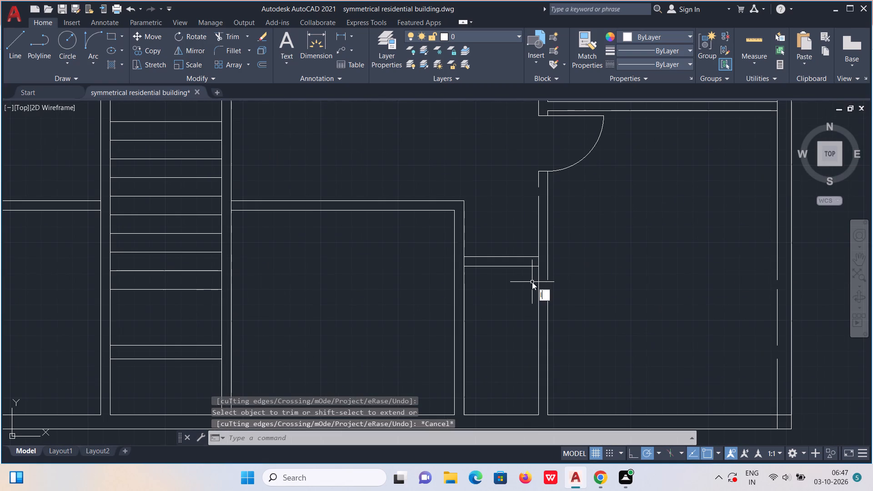
{"action": "key", "text": "Return"}
{"action": "left_click", "coordinate": [538, 187]}
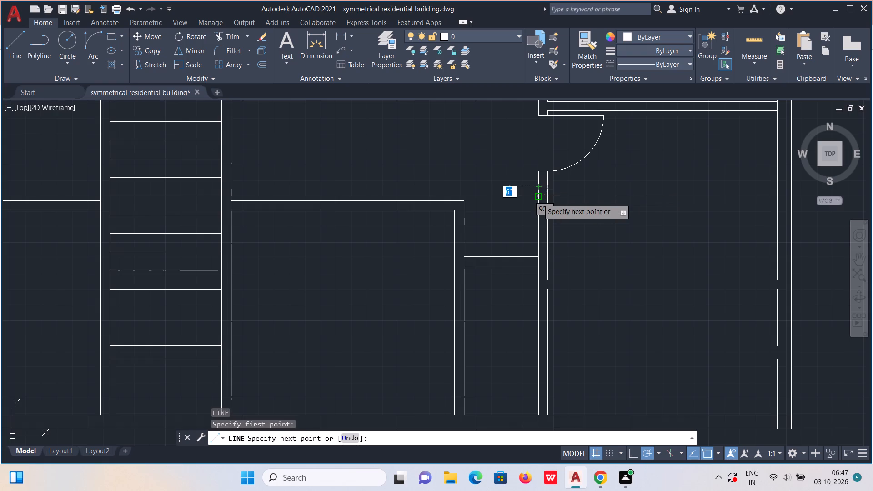
{"action": "left_click", "coordinate": [538, 199]}
{"action": "key", "text": "Escape"}
Draw a 6" vertical line closing the gap in the right inner side wall's line facing the far-right room.
{"action": "key", "text": "l"}
{"action": "key", "text": "Return"}
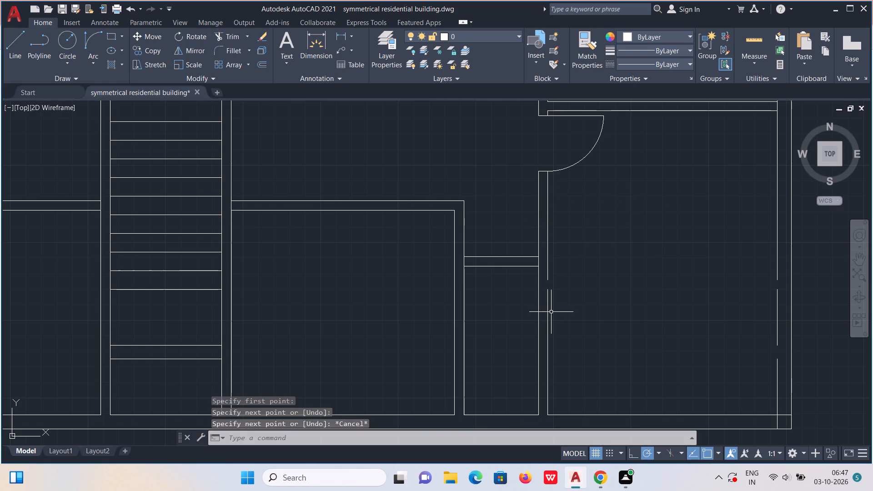
{"action": "left_click", "coordinate": [548, 278]}
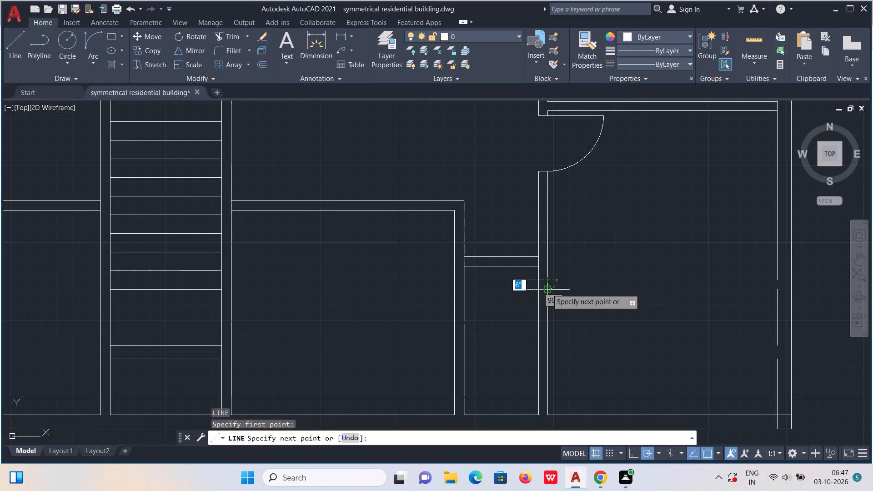
{"action": "left_click", "coordinate": [547, 292]}
{"action": "key", "text": "Escape"}
Draw vertical line segments closing both gaps in the inner line of the building's right outer wall.
{"action": "middle_click_drag", "start_coordinate": [774, 329], "coordinate": [734, 323]}
{"action": "key", "text": "l"}
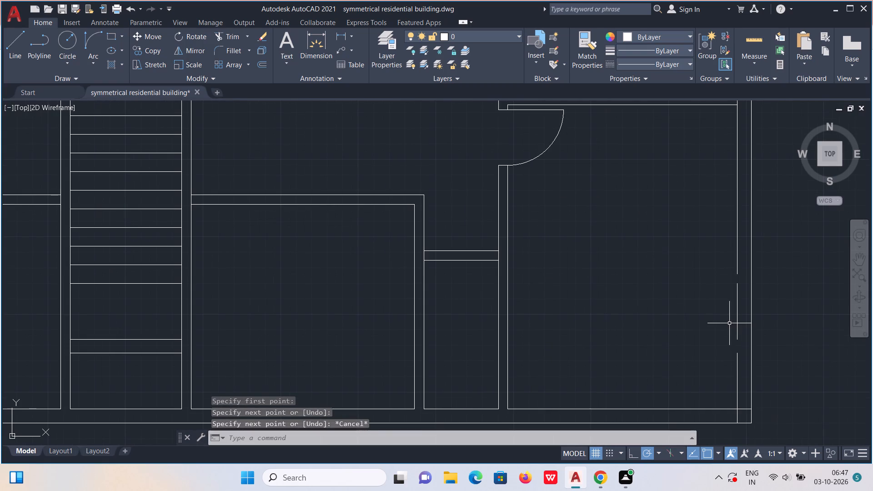
{"action": "key", "text": "Return"}
{"action": "left_click_drag", "start_coordinate": [739, 352], "coordinate": [738, 353]}
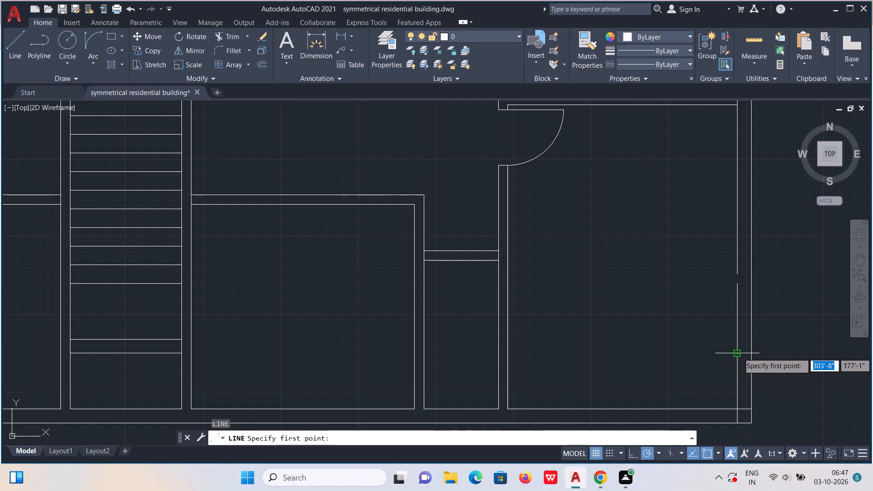
{"action": "left_click_drag", "start_coordinate": [738, 353], "coordinate": [739, 348]}
{"action": "left_click", "coordinate": [741, 240]}
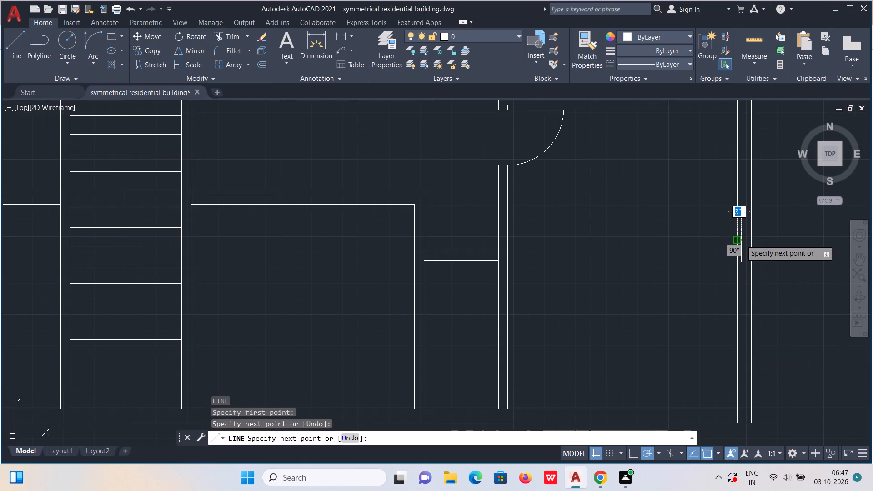
{"action": "key", "text": "Escape"}
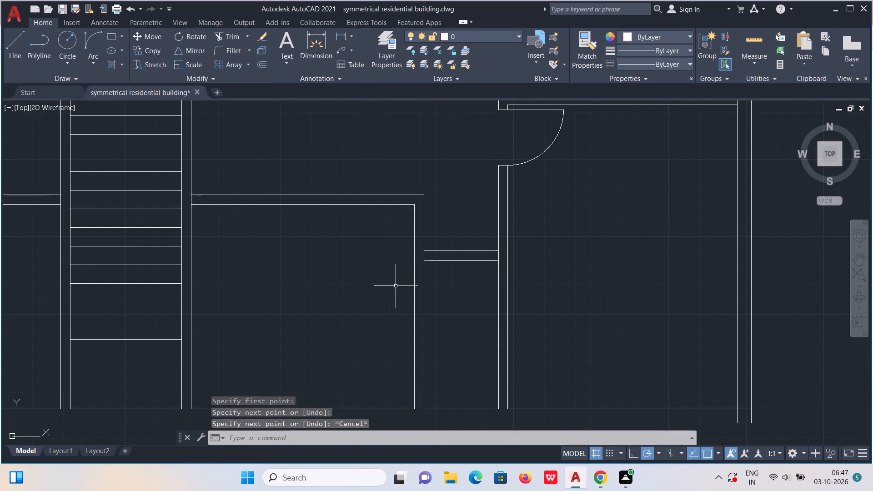
Trim the inner wall lines overrunning into the wall thickness at the building's bottom-right outer corner.
{"action": "left_click", "coordinate": [233, 36]}
{"action": "scroll", "coordinate": [728, 425], "scroll_direction": "up", "scroll_amount": 2}
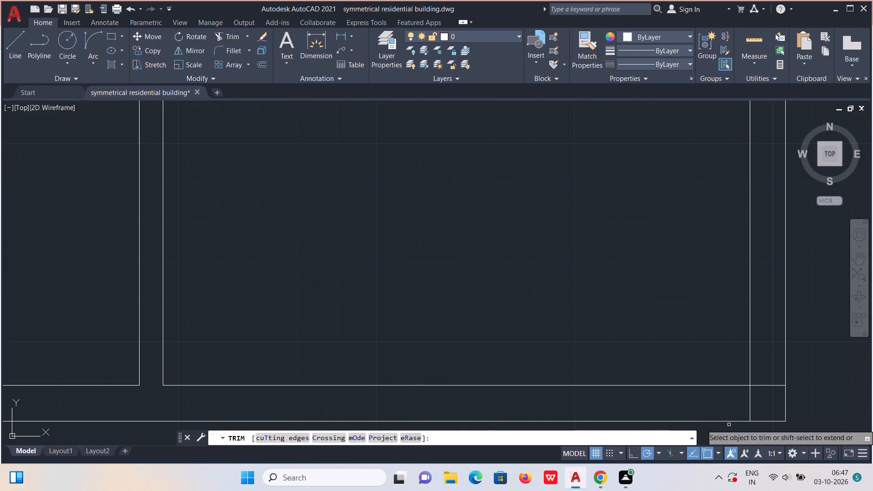
{"action": "left_click_drag", "start_coordinate": [773, 381], "coordinate": [730, 416]}
{"action": "key", "text": "Escape"}
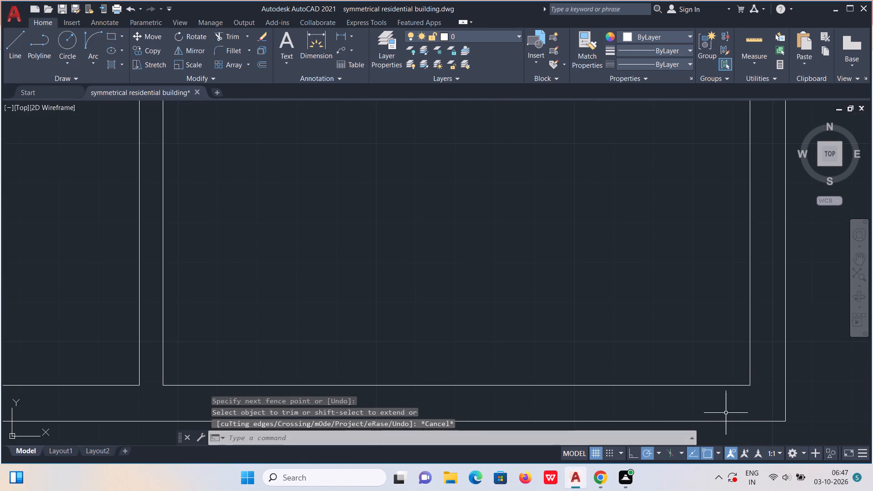
Offset the far-right room's bottom inner wall line upward through the lower line of the matching far-left room partition.
{"action": "left_click", "coordinate": [266, 65]}
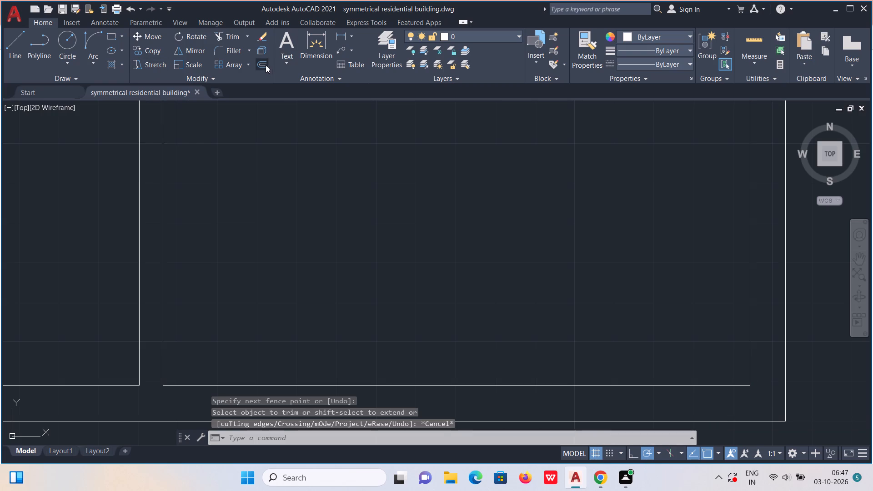
{"action": "left_click", "coordinate": [379, 439]}
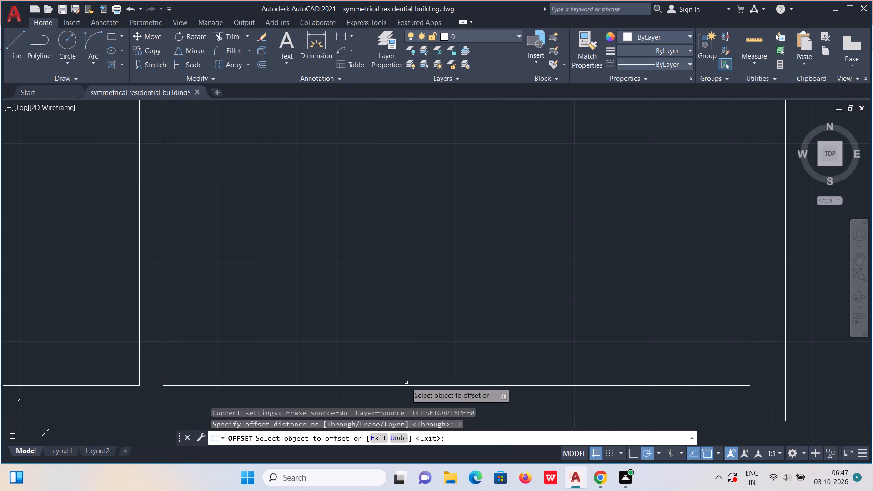
{"action": "left_click", "coordinate": [407, 386]}
{"action": "scroll", "coordinate": [419, 361], "scroll_direction": "down", "scroll_amount": 3}
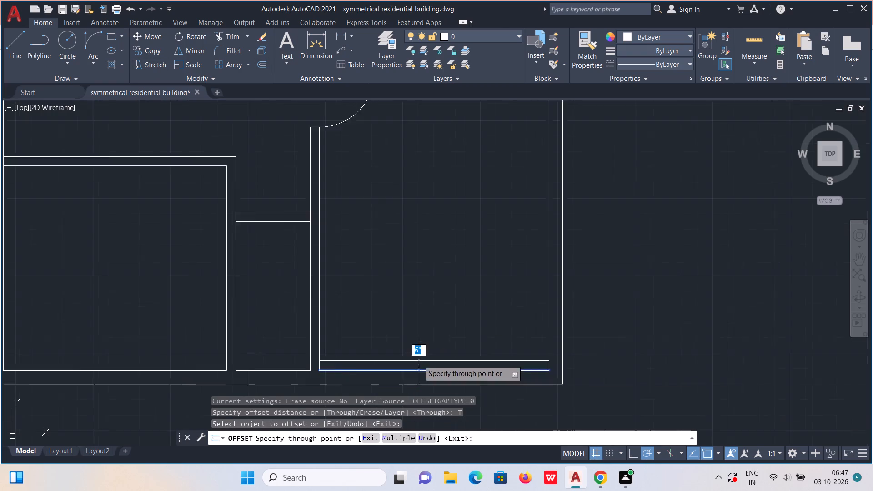
{"action": "middle_click_drag", "start_coordinate": [196, 319], "coordinate": [478, 272]}
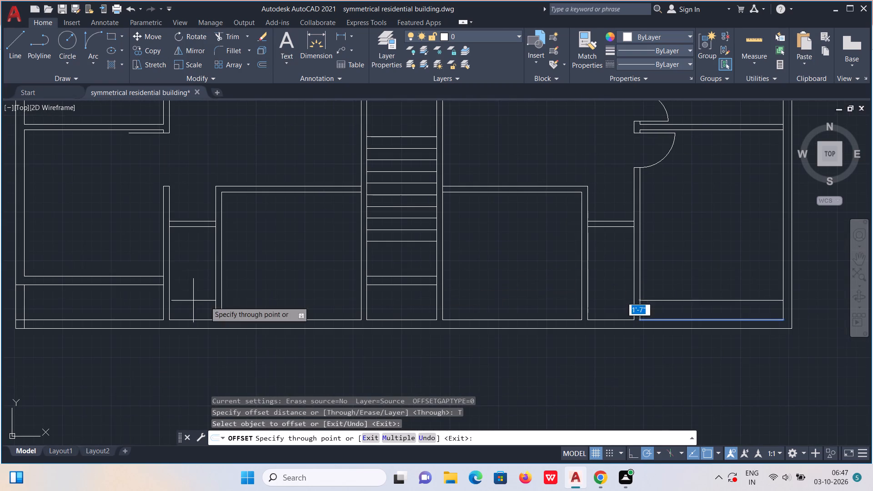
{"action": "left_click", "coordinate": [166, 287]}
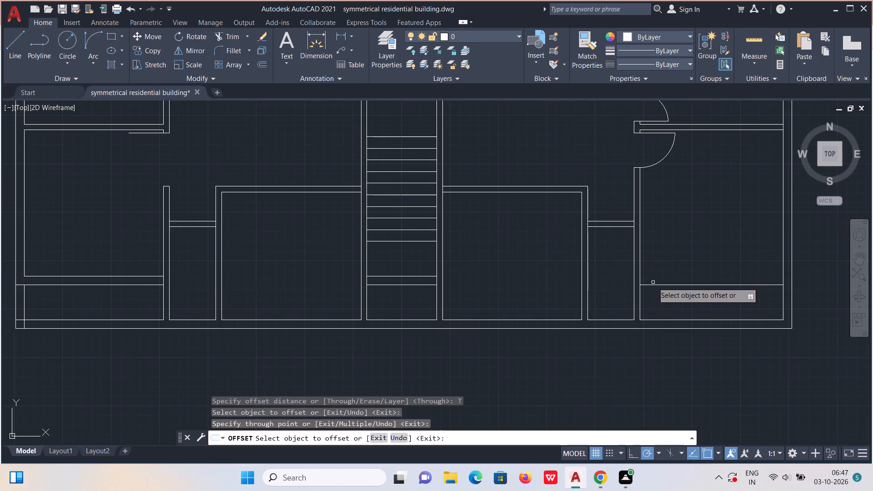
Offset the far-right room's new horizontal line 6" upward to form the partition's second face.
{"action": "left_click", "coordinate": [653, 284]}
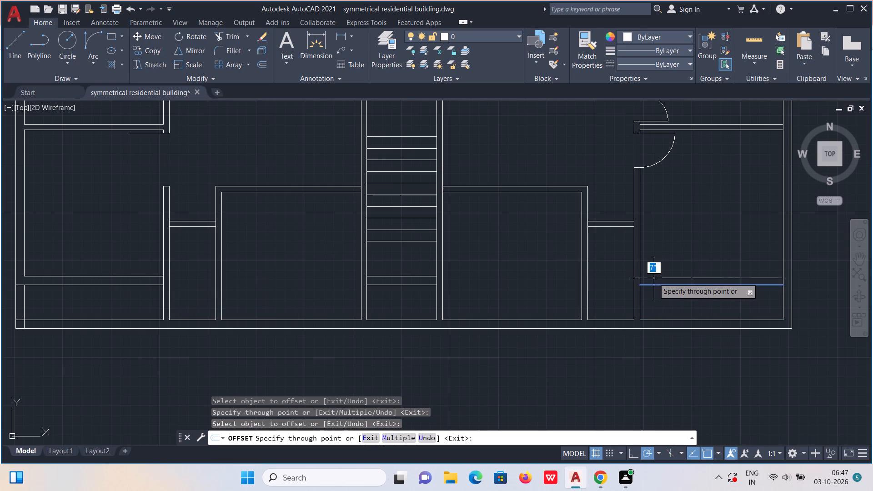
{"action": "type", "text": "6\""}
{"action": "key", "text": "Return"}
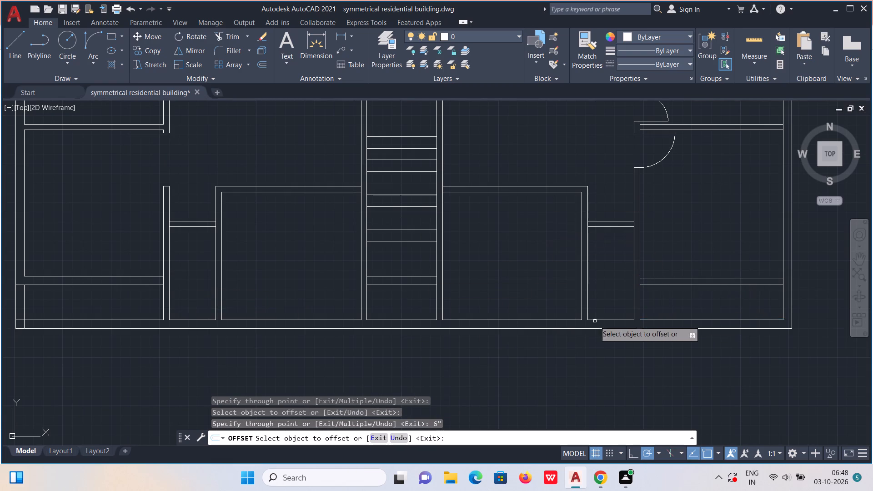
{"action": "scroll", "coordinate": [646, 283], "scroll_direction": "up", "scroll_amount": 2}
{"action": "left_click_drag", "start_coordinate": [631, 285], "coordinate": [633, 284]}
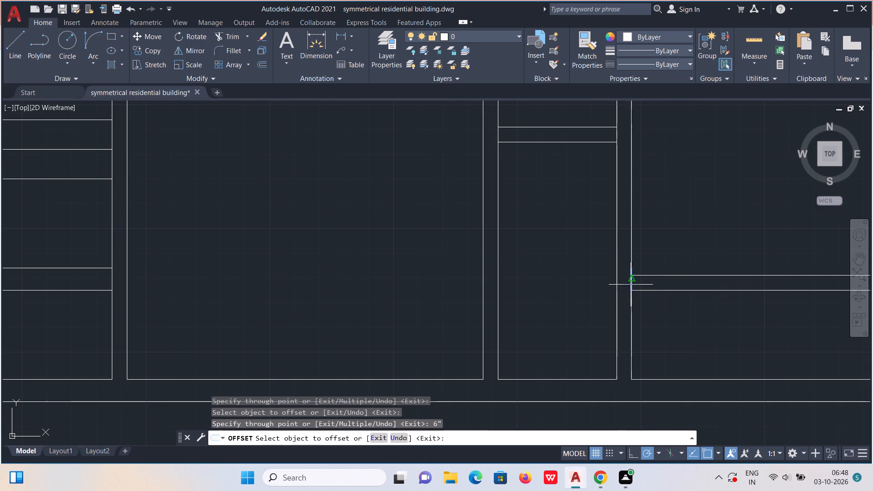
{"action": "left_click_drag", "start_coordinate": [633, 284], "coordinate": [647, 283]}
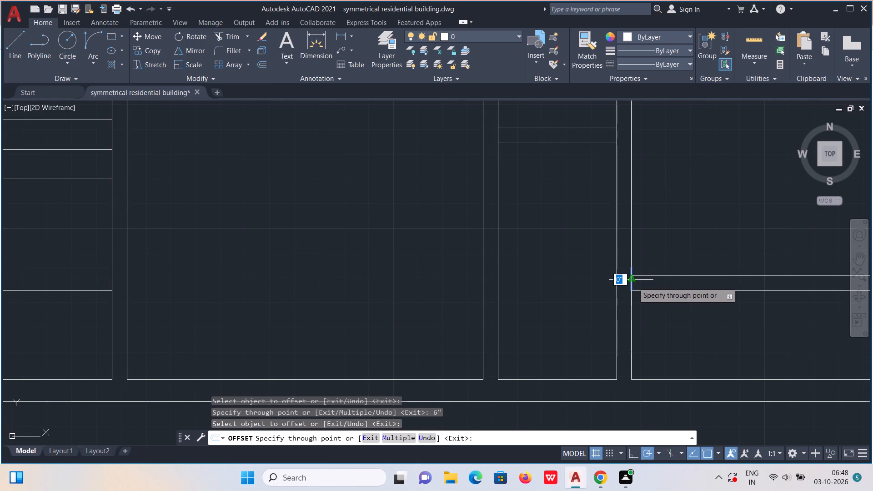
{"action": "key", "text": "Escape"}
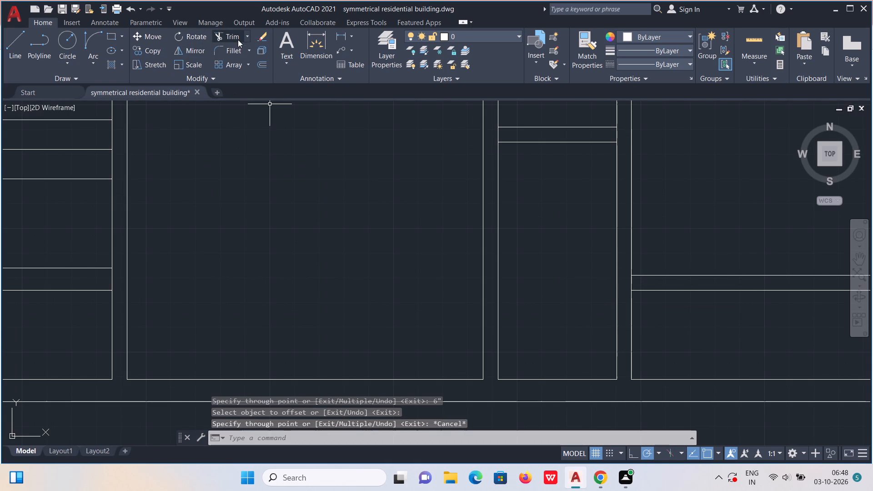
Trim the side wall lines between the two faces of the far-right room's new partition, at both ends.
{"action": "left_click", "coordinate": [238, 39]}
{"action": "left_click_drag", "start_coordinate": [626, 282], "coordinate": [633, 282]}
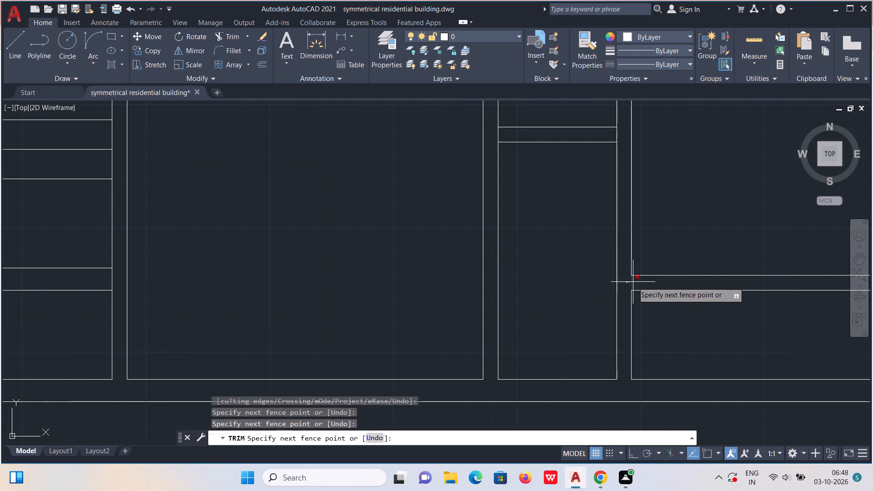
{"action": "scroll", "coordinate": [632, 281], "scroll_direction": "down", "scroll_amount": 2}
{"action": "scroll", "coordinate": [802, 288], "scroll_direction": "up", "scroll_amount": 2}
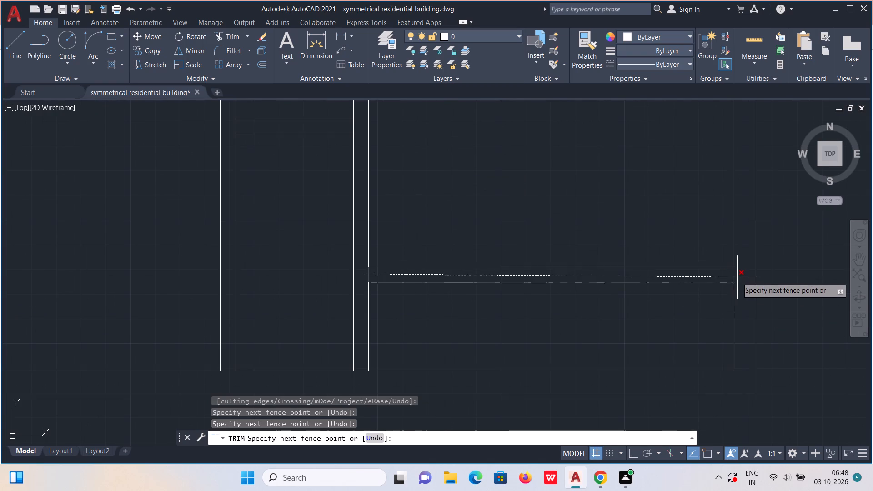
{"action": "left_click", "coordinate": [737, 276]}
{"action": "key", "text": "Escape"}
Trim the side wall lines between the two partition faces at both ends of the narrow left room's horizontal partition.
{"action": "scroll", "coordinate": [637, 289], "scroll_direction": "down", "scroll_amount": 4}
{"action": "scroll", "coordinate": [555, 252], "scroll_direction": "up", "scroll_amount": 3}
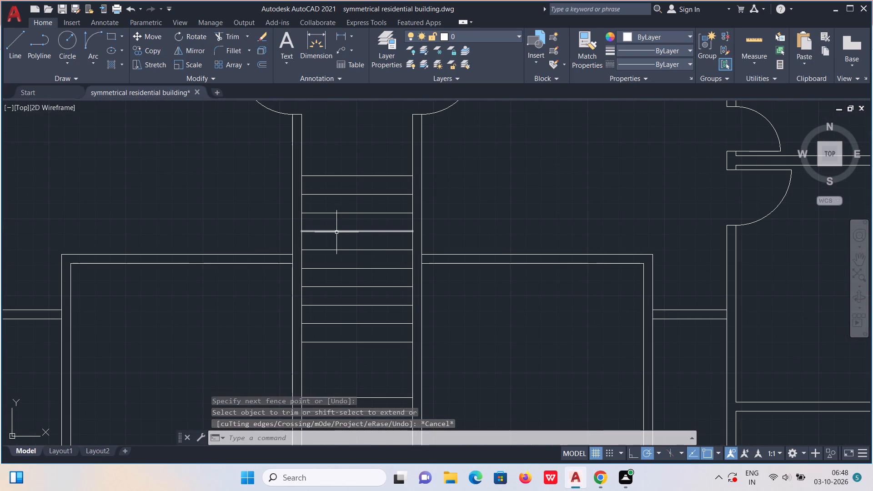
{"action": "scroll", "coordinate": [238, 167], "scroll_direction": "down", "scroll_amount": 2}
{"action": "left_click", "coordinate": [224, 35]}
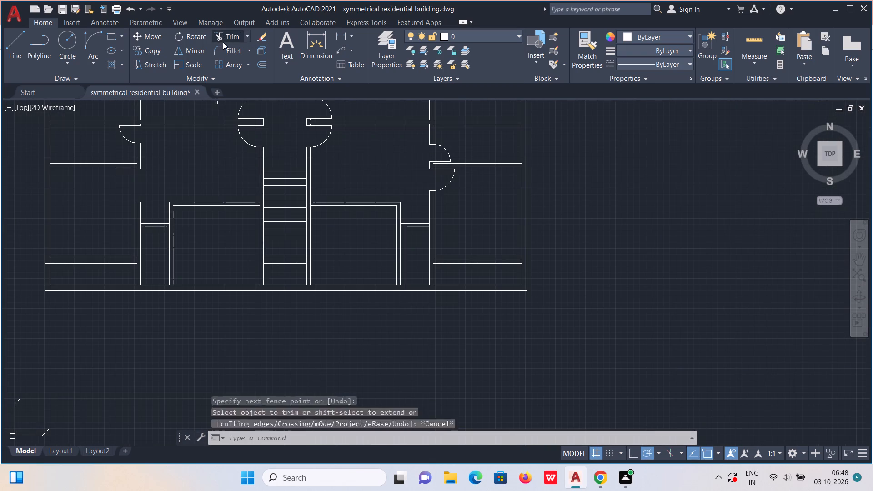
{"action": "scroll", "coordinate": [160, 236], "scroll_direction": "up", "scroll_amount": 3}
{"action": "left_click", "coordinate": [78, 189]}
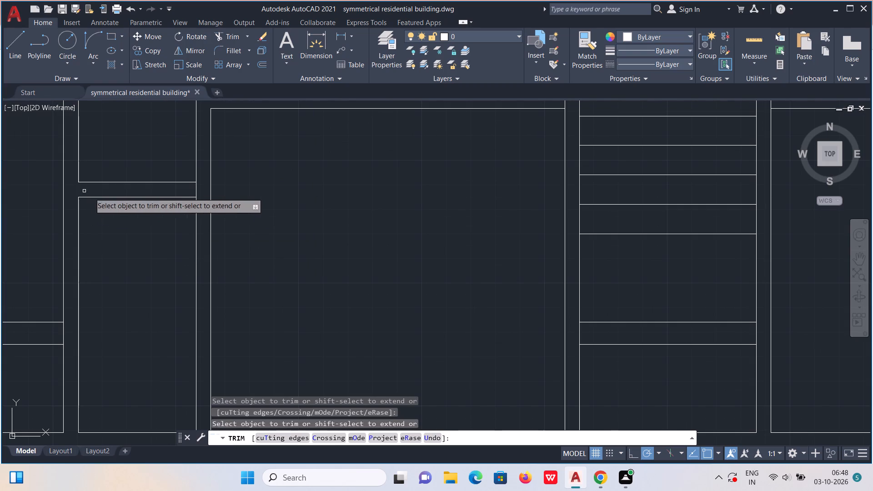
{"action": "left_click", "coordinate": [195, 190]}
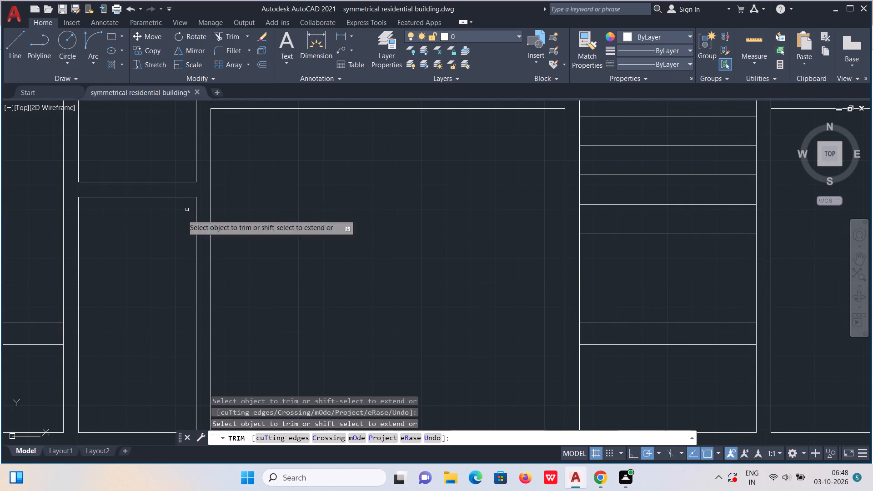
Trim leftover line pieces at both ends of the far-left room's lower partition and at the building's bottom-left outer corner.
{"action": "middle_click_drag", "start_coordinate": [142, 296], "coordinate": [277, 274]}
{"action": "scroll", "coordinate": [143, 296], "scroll_direction": "down", "scroll_amount": 1}
{"action": "left_click", "coordinate": [227, 296]}
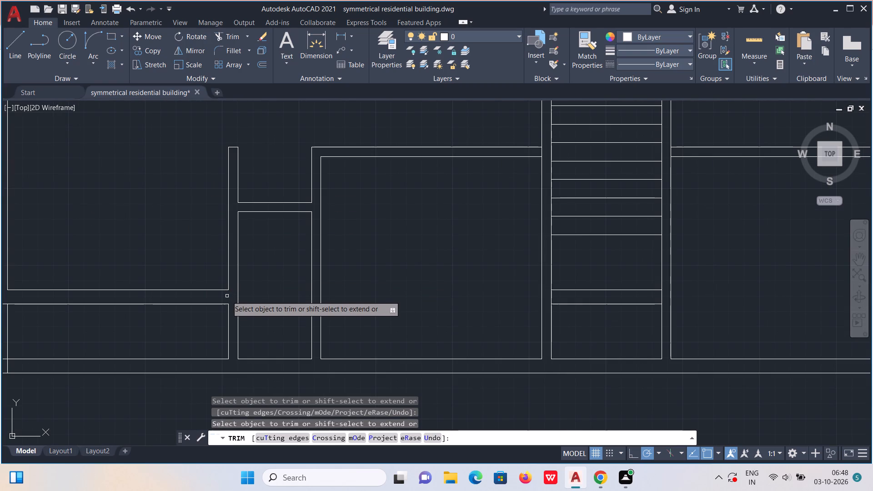
{"action": "scroll", "coordinate": [228, 297], "scroll_direction": "down", "scroll_amount": 2}
{"action": "middle_click_drag", "start_coordinate": [176, 307], "coordinate": [377, 305]}
{"action": "scroll", "coordinate": [336, 323], "scroll_direction": "up", "scroll_amount": 2}
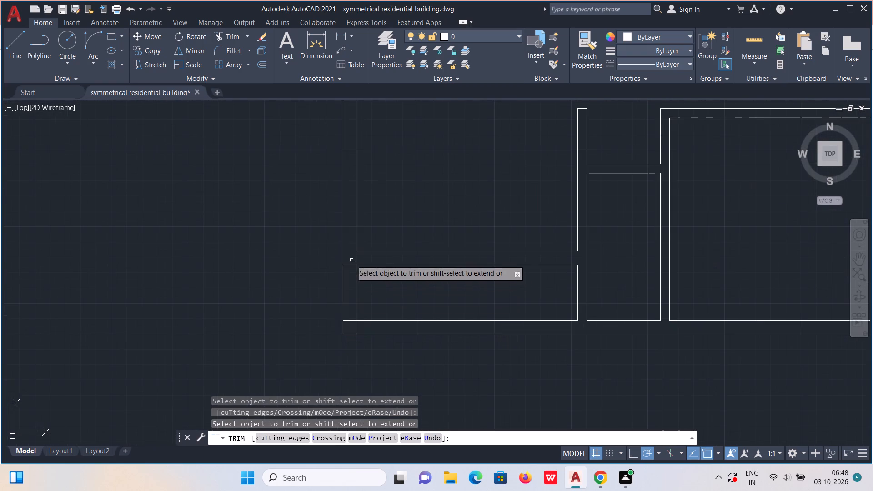
{"action": "left_click_drag", "start_coordinate": [351, 260], "coordinate": [350, 274]}
{"action": "left_click_drag", "start_coordinate": [350, 316], "coordinate": [354, 323]}
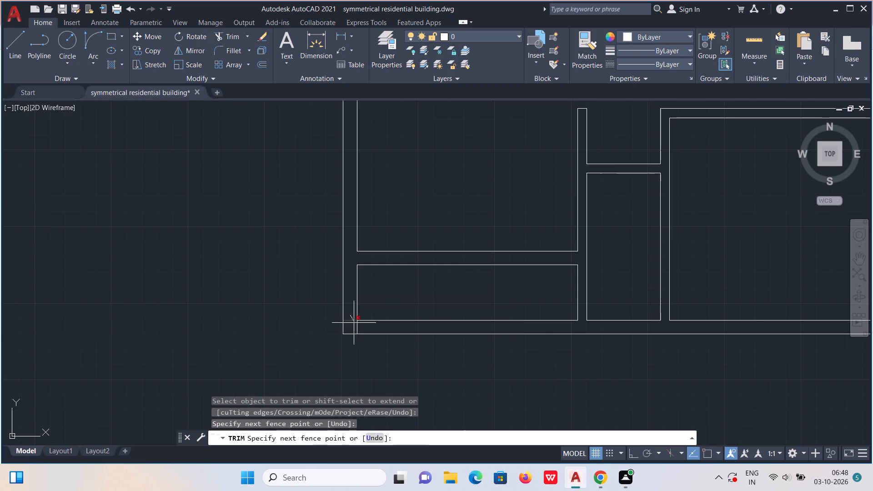
{"action": "left_click_drag", "start_coordinate": [354, 323], "coordinate": [370, 323]}
Trim the side wall lines between the two partition faces at both ends of the narrow right room's horizontal partition.
{"action": "scroll", "coordinate": [370, 323], "scroll_direction": "down", "scroll_amount": 2}
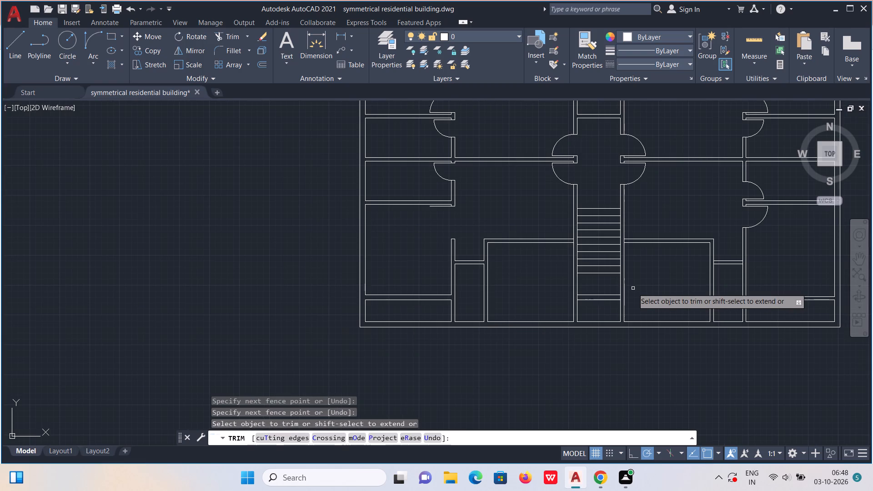
{"action": "middle_click_drag", "start_coordinate": [615, 293], "coordinate": [541, 299]}
{"action": "scroll", "coordinate": [647, 279], "scroll_direction": "up", "scroll_amount": 3}
{"action": "left_click_drag", "start_coordinate": [626, 243], "coordinate": [630, 243]}
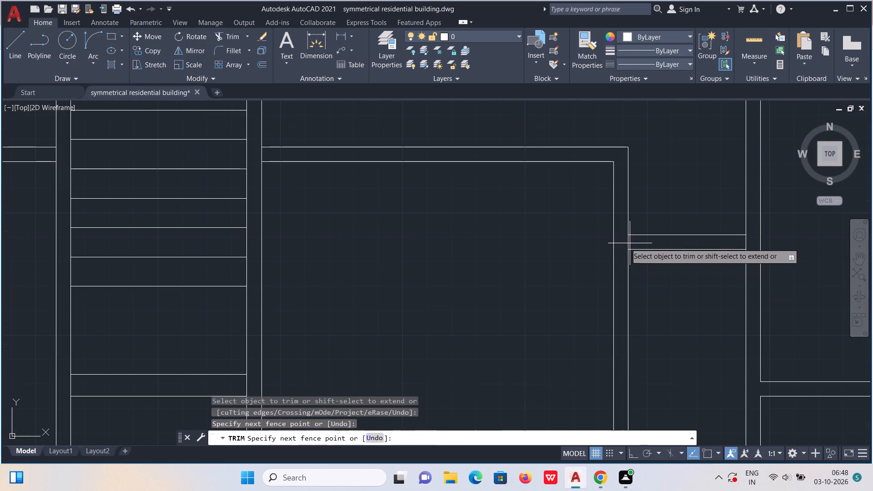
{"action": "left_click_drag", "start_coordinate": [630, 243], "coordinate": [747, 245]}
Trim the right outer wall's inner line between the two faces of the partition above the large lower-right room.
{"action": "scroll", "coordinate": [747, 245], "scroll_direction": "down", "scroll_amount": 3}
{"action": "middle_click_drag", "start_coordinate": [788, 235], "coordinate": [691, 265]}
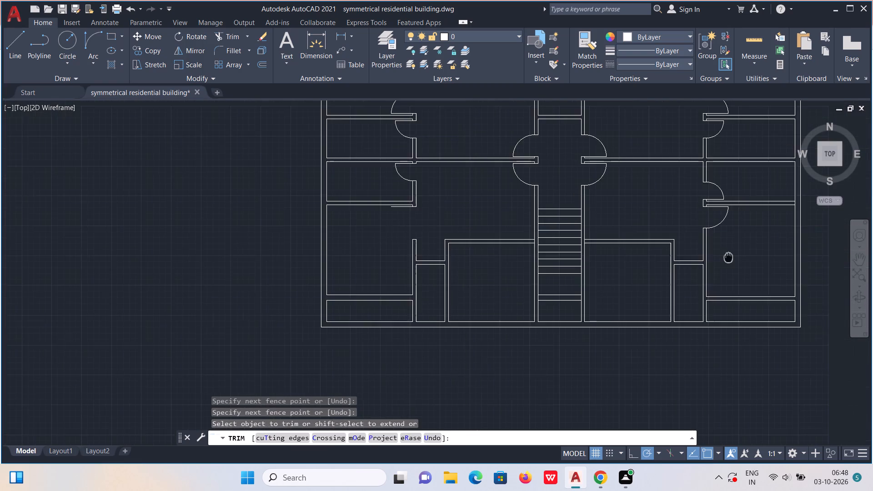
{"action": "middle_click_drag", "start_coordinate": [691, 265], "coordinate": [643, 272]}
{"action": "scroll", "coordinate": [712, 217], "scroll_direction": "up", "scroll_amount": 3}
{"action": "left_click_drag", "start_coordinate": [632, 239], "coordinate": [646, 242]}
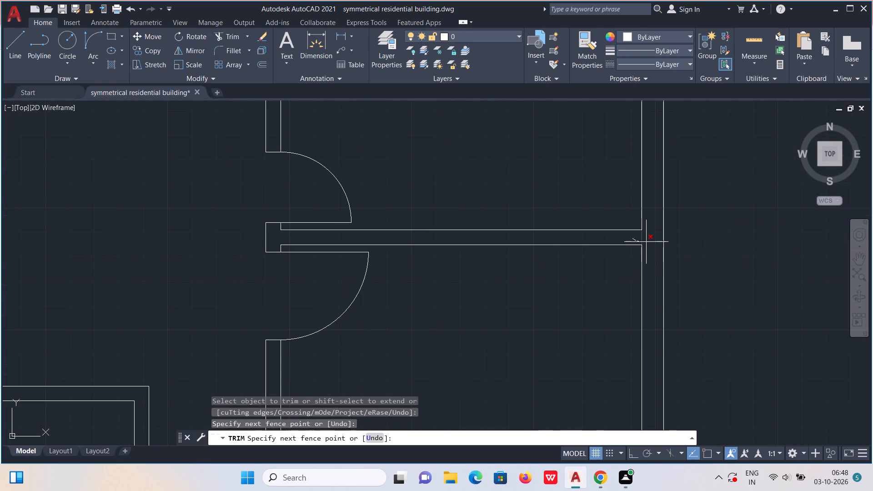
Remove the leftover door leaf at the lower-left room's opening and the door arc and leaf at the matching lower-right opening.
{"action": "scroll", "coordinate": [638, 235], "scroll_direction": "down", "scroll_amount": 3}
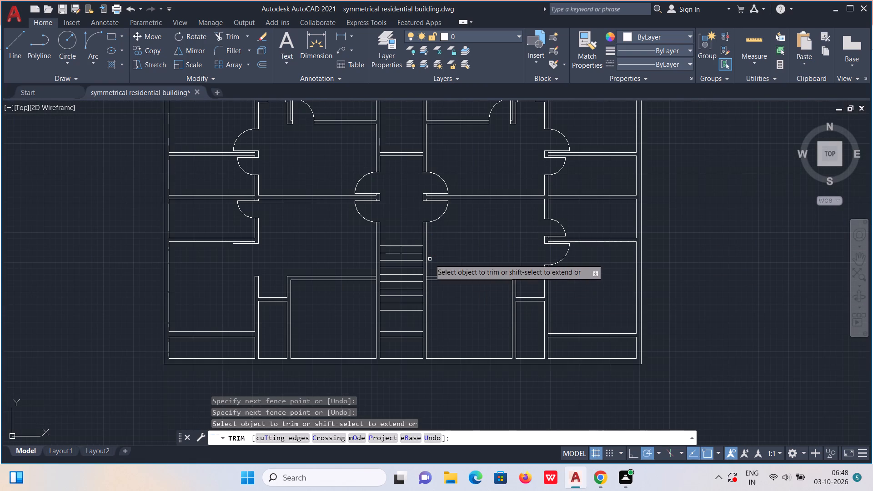
{"action": "scroll", "coordinate": [244, 243], "scroll_direction": "up", "scroll_amount": 3}
{"action": "left_click", "coordinate": [253, 247]}
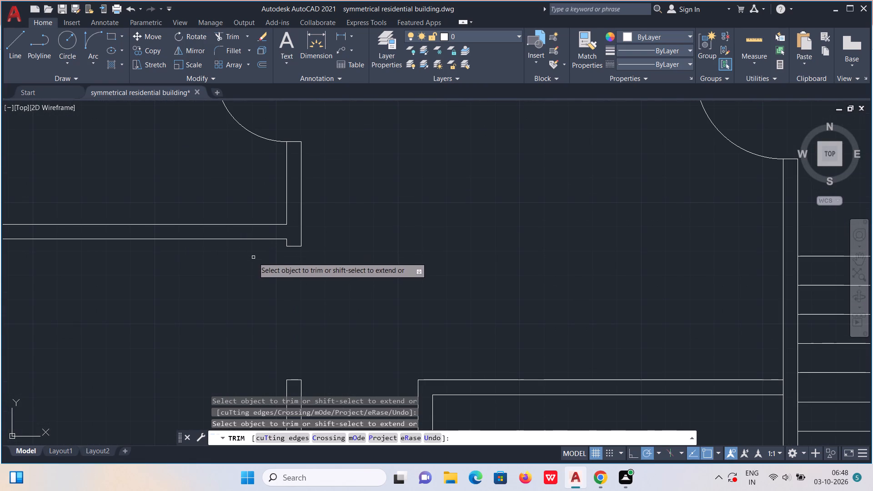
{"action": "scroll", "coordinate": [301, 301], "scroll_direction": "down", "scroll_amount": 3}
{"action": "scroll", "coordinate": [606, 310], "scroll_direction": "up", "scroll_amount": 2}
{"action": "left_click_drag", "start_coordinate": [594, 287], "coordinate": [608, 306]}
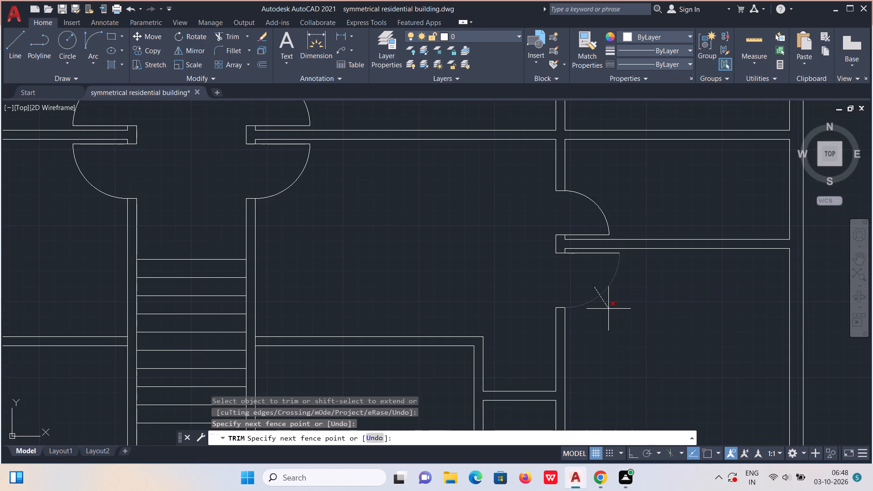
{"action": "left_click", "coordinate": [600, 254]}
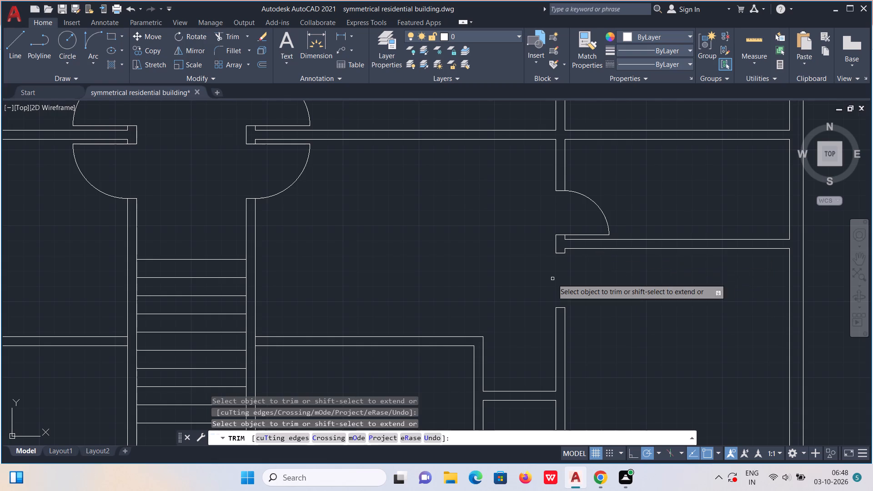
Draw a line across the wall below the lower-right door opening, level with the adjacent room's upper wall line.
{"action": "key", "text": "Escape"}
{"action": "key", "text": "l"}
{"action": "key", "text": "Return"}
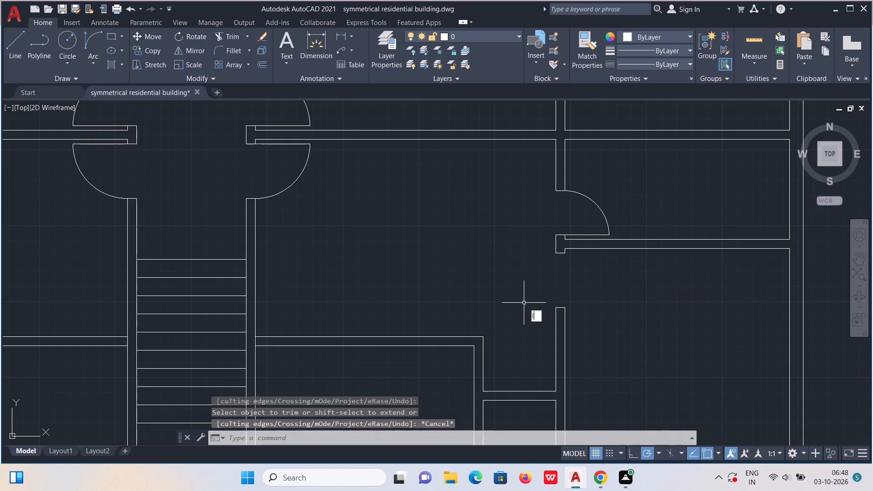
{"action": "left_click", "coordinate": [556, 336]}
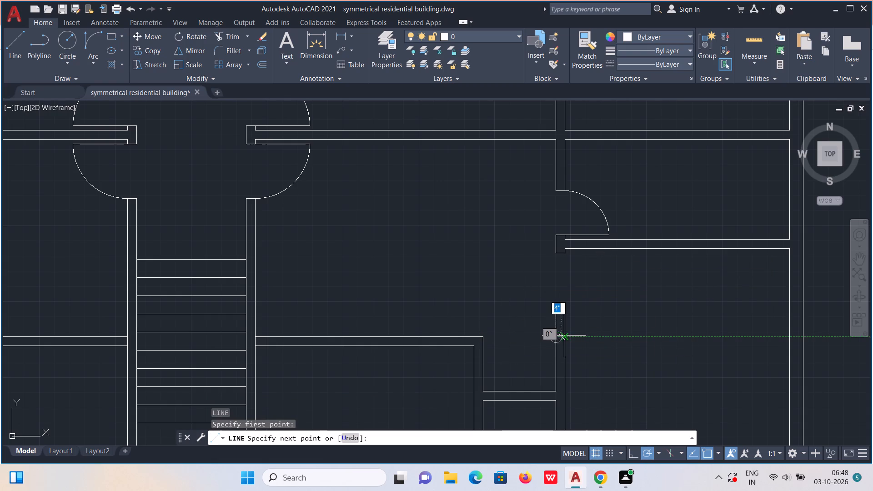
{"action": "left_click", "coordinate": [564, 336]}
{"action": "key", "text": "Escape"}
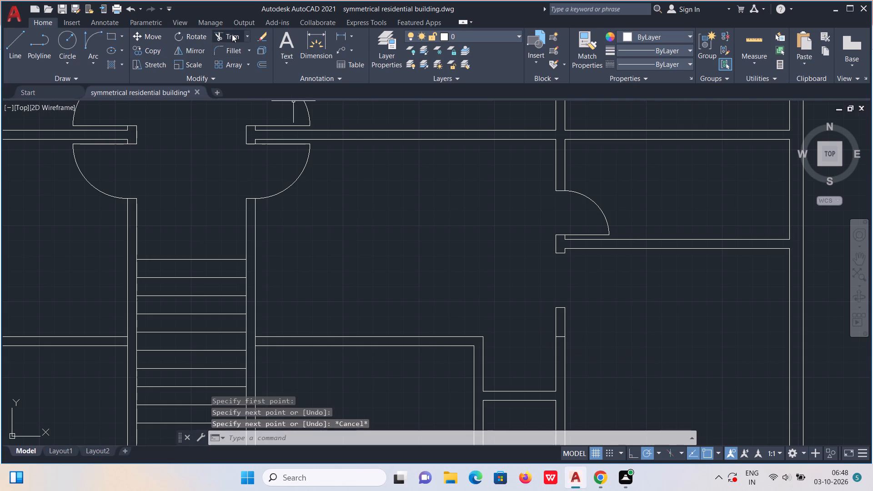
Trim away the wall stub above the new cross line to widen the lower-right door opening.
{"action": "left_click", "coordinate": [230, 32]}
{"action": "left_click_drag", "start_coordinate": [548, 325], "coordinate": [574, 325]}
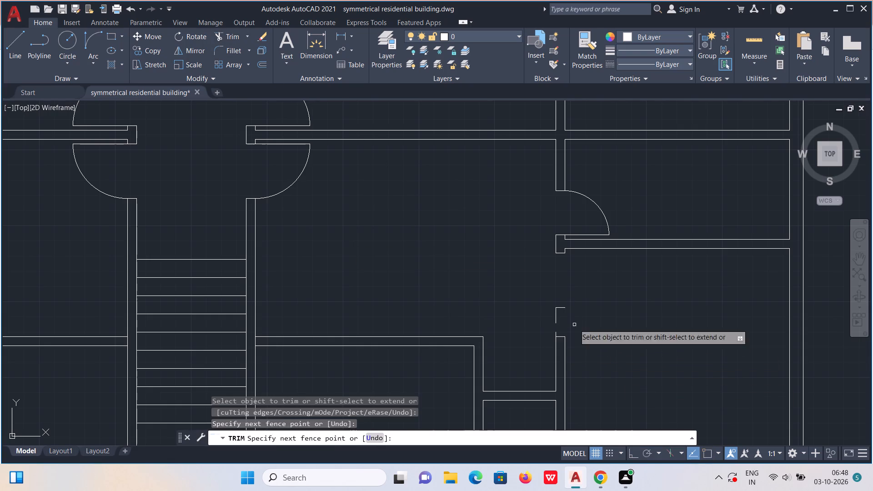
{"action": "left_click_drag", "start_coordinate": [562, 296], "coordinate": [551, 320]}
{"action": "scroll", "coordinate": [550, 321], "scroll_direction": "up", "scroll_amount": 2}
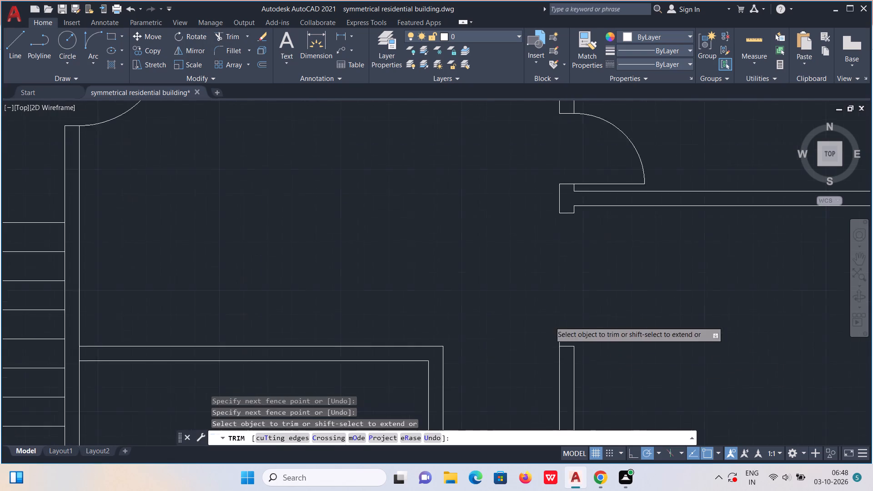
{"action": "left_click_drag", "start_coordinate": [572, 352], "coordinate": [545, 356]}
{"action": "scroll", "coordinate": [543, 346], "scroll_direction": "down", "scroll_amount": 2}
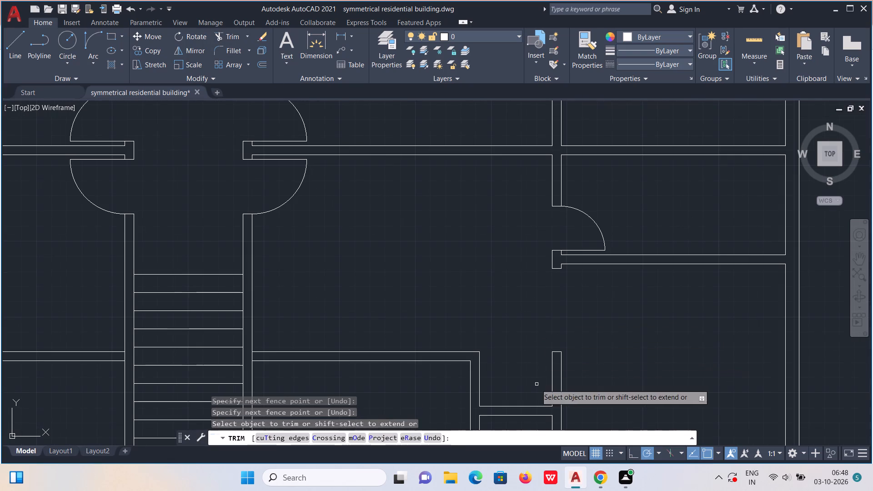
{"action": "key", "text": "Escape"}
Measure the width of the lower-right room's door opening.
{"action": "left_click", "coordinate": [749, 39]}
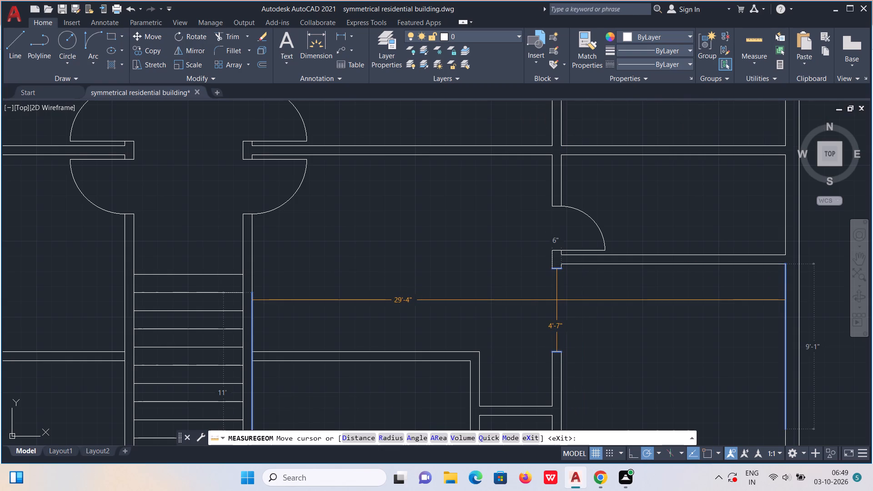
{"action": "key", "text": "Escape"}
Draw the lower-right room's door with a 4'7" horizontal leaf line and a swing arc to the wall end below.
{"action": "key", "text": "l"}
{"action": "key", "text": "Return"}
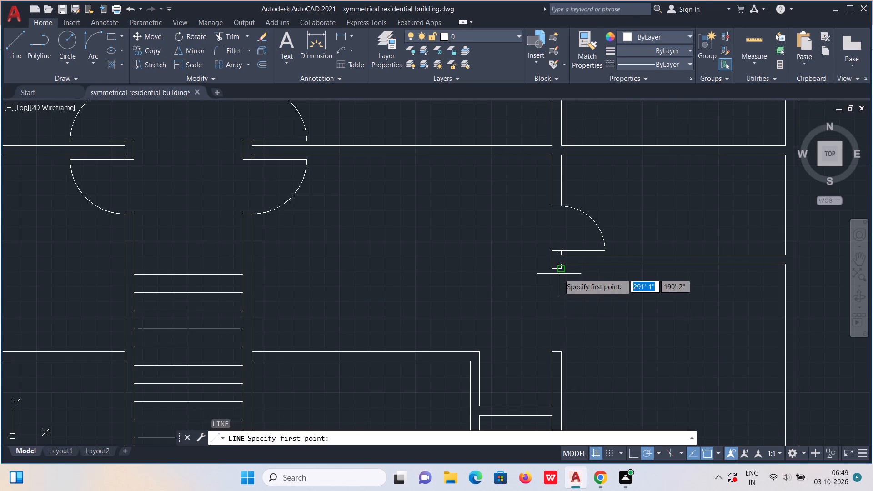
{"action": "left_click", "coordinate": [560, 270]}
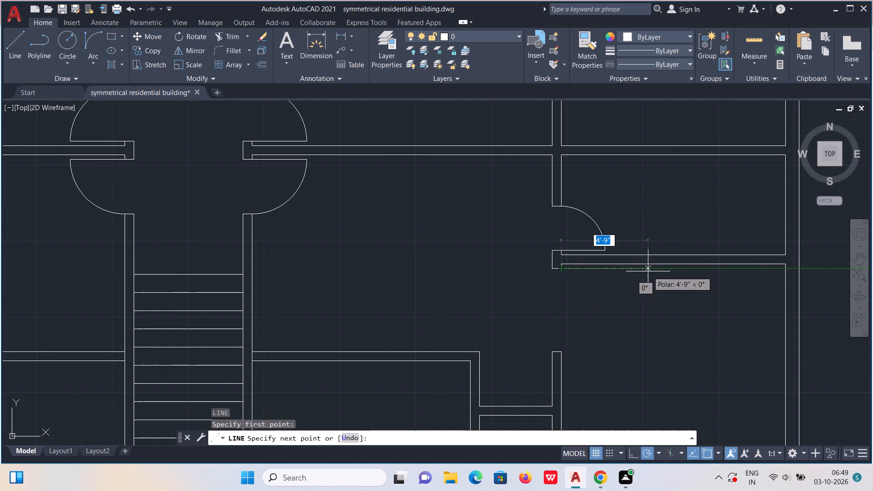
{"action": "type", "text": "4'"}
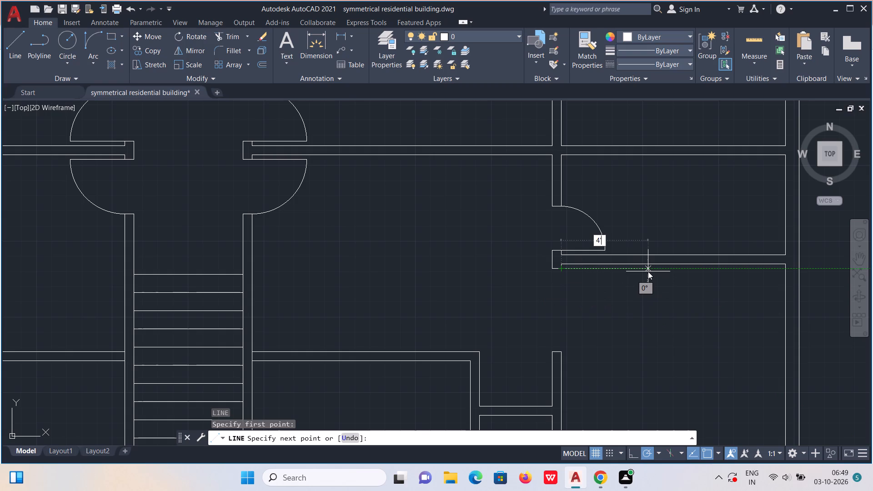
{"action": "type", "text": "7\""}
{"action": "key", "text": "Return"}
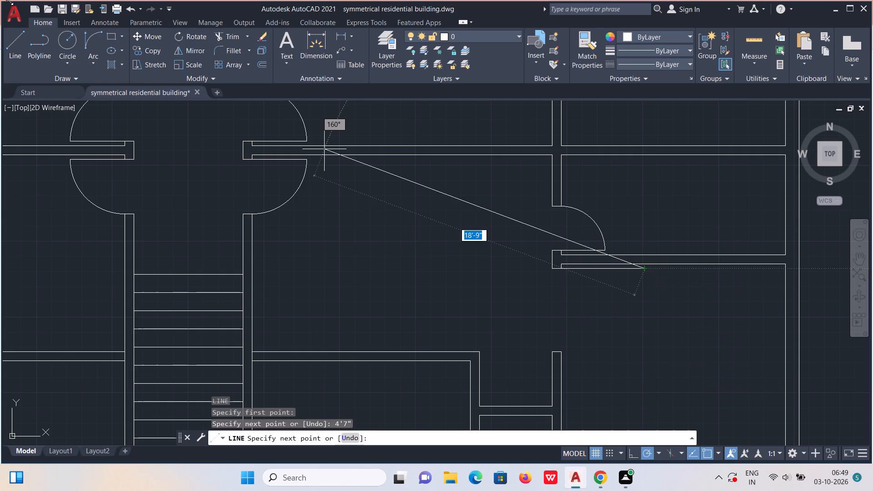
{"action": "left_click", "coordinate": [90, 38]}
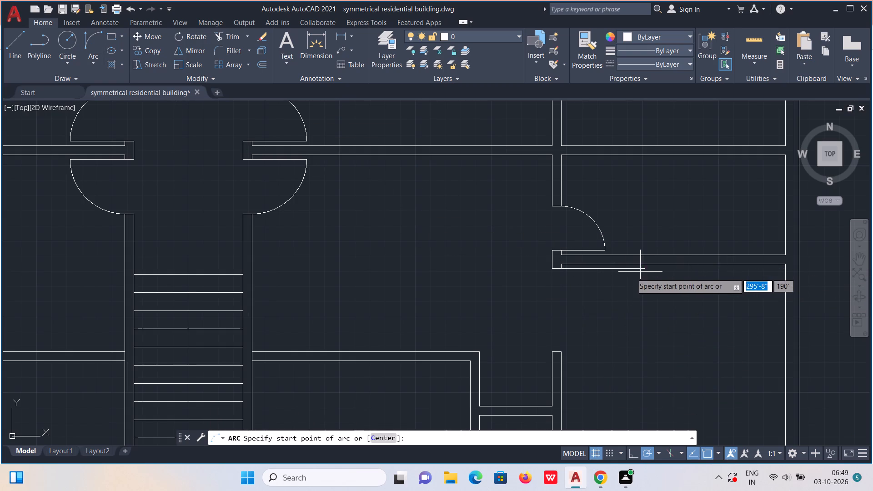
{"action": "left_click", "coordinate": [644, 269]}
{"action": "left_click", "coordinate": [558, 353]}
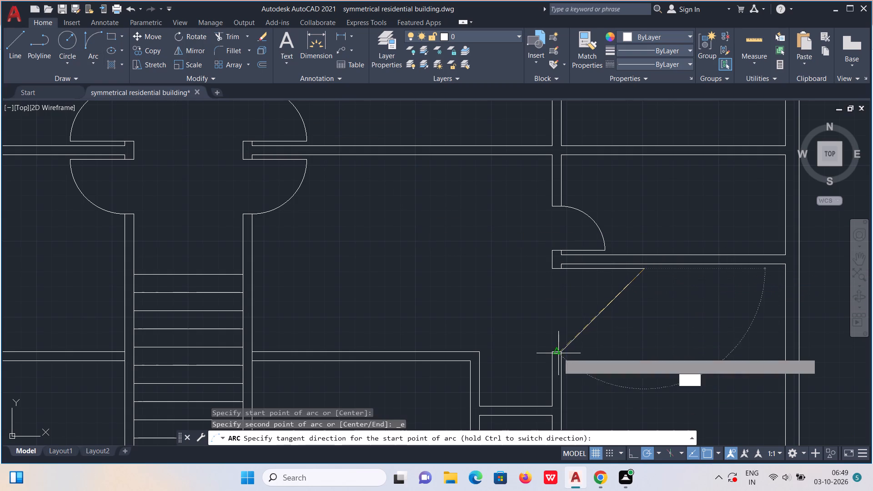
{"action": "left_click", "coordinate": [643, 355]}
Draw the lower-left room's matching door with a 4'7" horizontal leaf line and a swing arc to the wall end below.
{"action": "scroll", "coordinate": [643, 354], "scroll_direction": "down", "scroll_amount": 3}
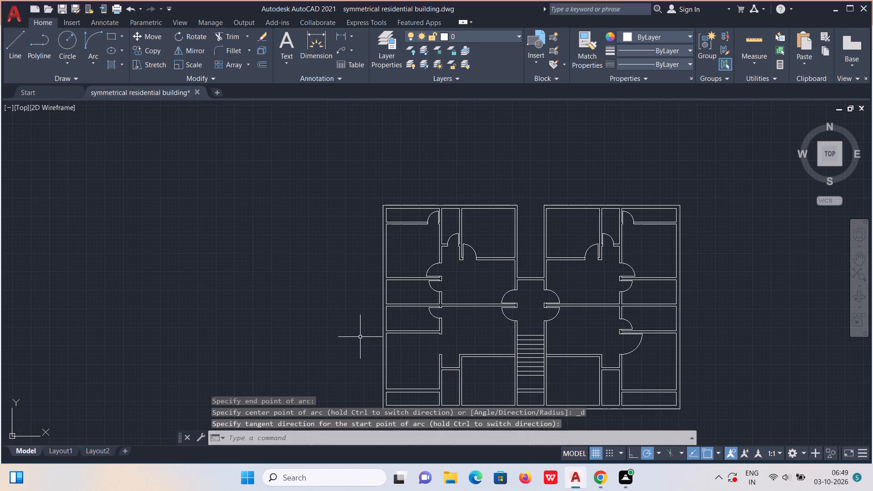
{"action": "middle_click_drag", "start_coordinate": [463, 351], "coordinate": [507, 349]}
{"action": "scroll", "coordinate": [483, 339], "scroll_direction": "up", "scroll_amount": 2}
{"action": "key", "text": "l"}
{"action": "key", "text": "Return"}
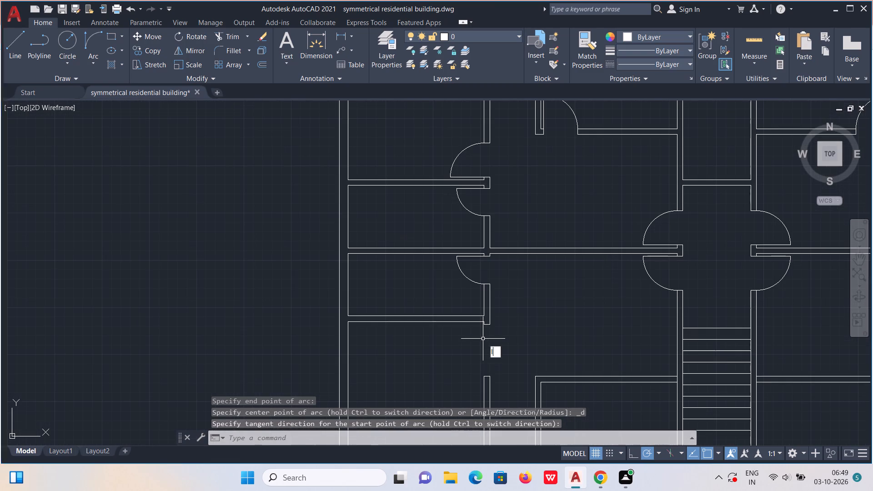
{"action": "left_click", "coordinate": [484, 326]}
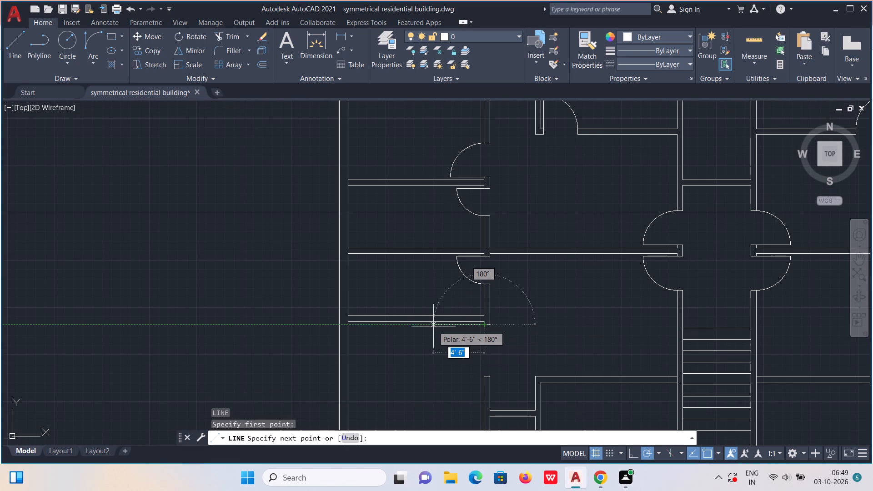
{"action": "type", "text": "4'7\""}
{"action": "key", "text": "Return"}
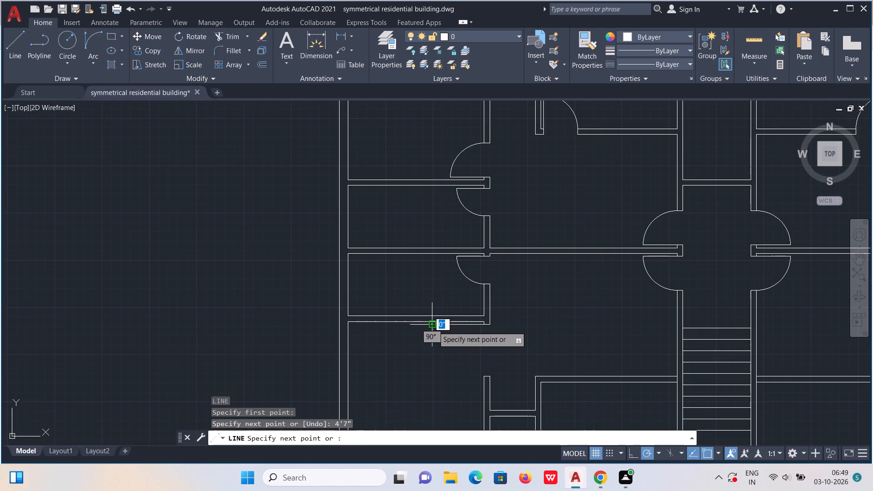
{"action": "left_click", "coordinate": [86, 42]}
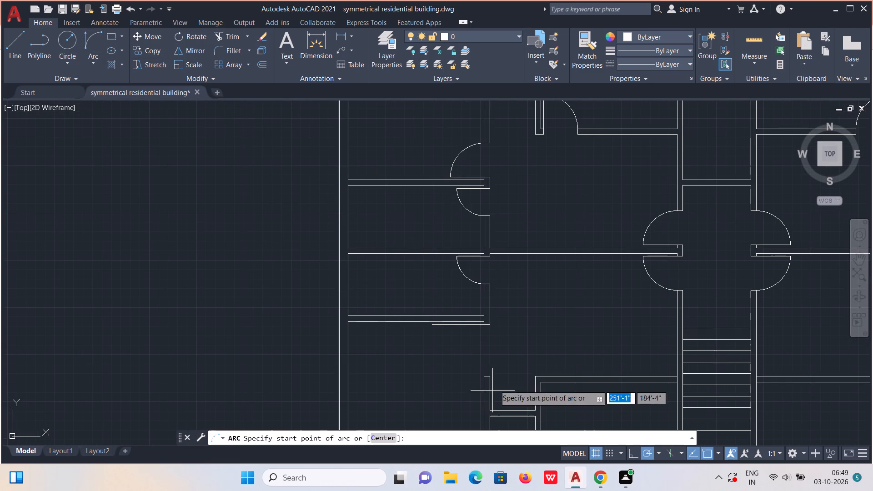
{"action": "left_click", "coordinate": [431, 327]}
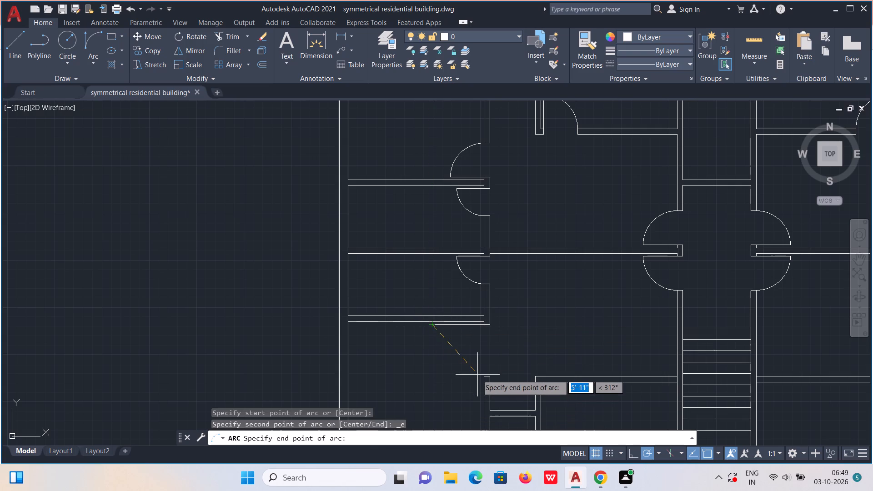
{"action": "left_click", "coordinate": [481, 379]}
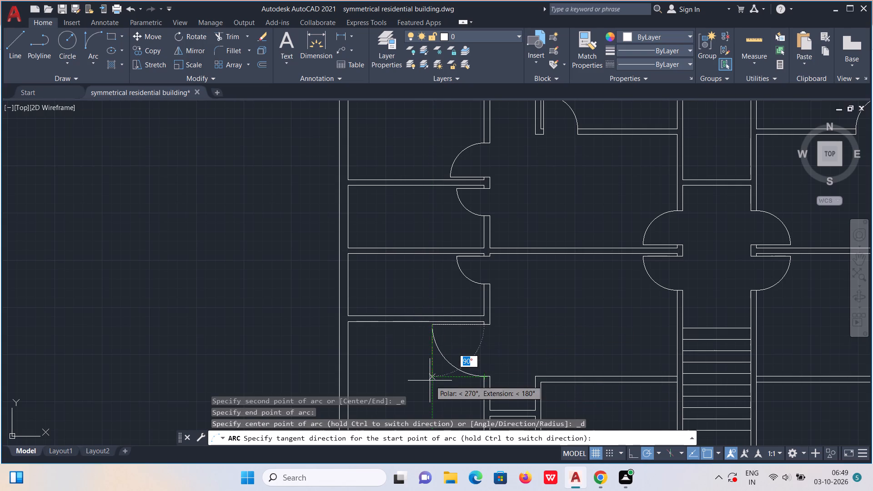
{"action": "left_click", "coordinate": [437, 376]}
Draw a short vertical line joining the two faces of the far-left room's lower partition at its inner end.
{"action": "scroll", "coordinate": [437, 376], "scroll_direction": "down", "scroll_amount": 3}
{"action": "middle_click_drag", "start_coordinate": [437, 376], "coordinate": [482, 309]}
{"action": "scroll", "coordinate": [496, 331], "scroll_direction": "up", "scroll_amount": 3}
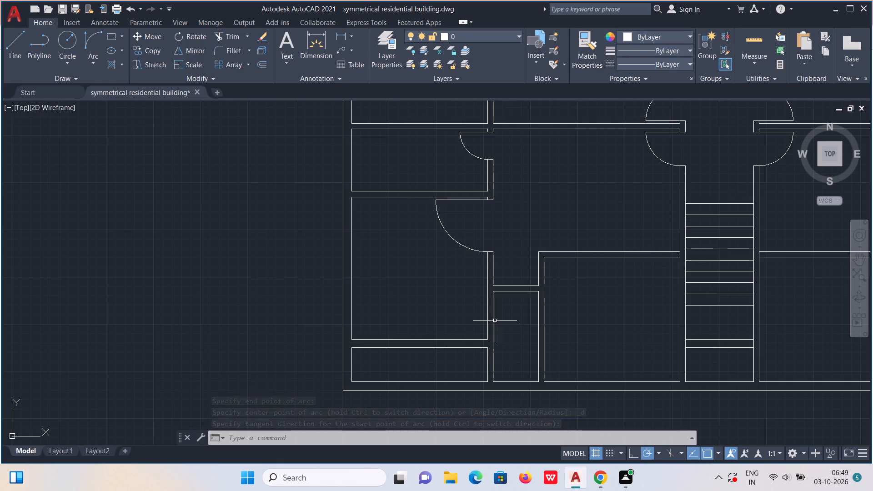
{"action": "scroll", "coordinate": [452, 490], "scroll_direction": "up", "scroll_amount": 3}
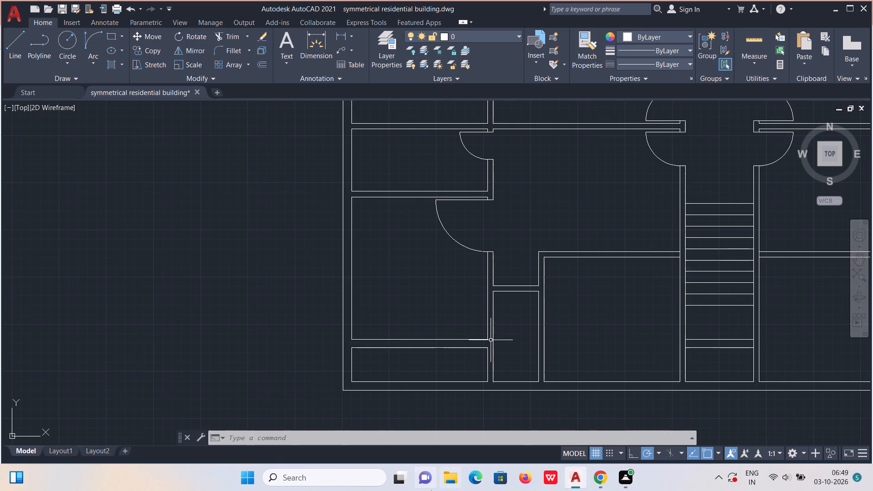
{"action": "scroll", "coordinate": [467, 335], "scroll_direction": "up", "scroll_amount": 2}
{"action": "middle_click_drag", "start_coordinate": [552, 378], "coordinate": [364, 336]}
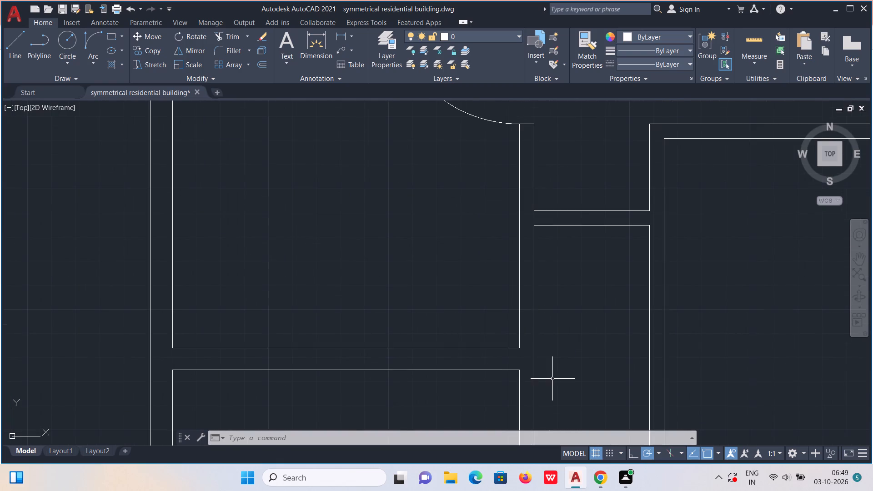
{"action": "middle_click_drag", "start_coordinate": [364, 336], "coordinate": [363, 320]}
{"action": "key", "text": "l"}
{"action": "key", "text": "Return"}
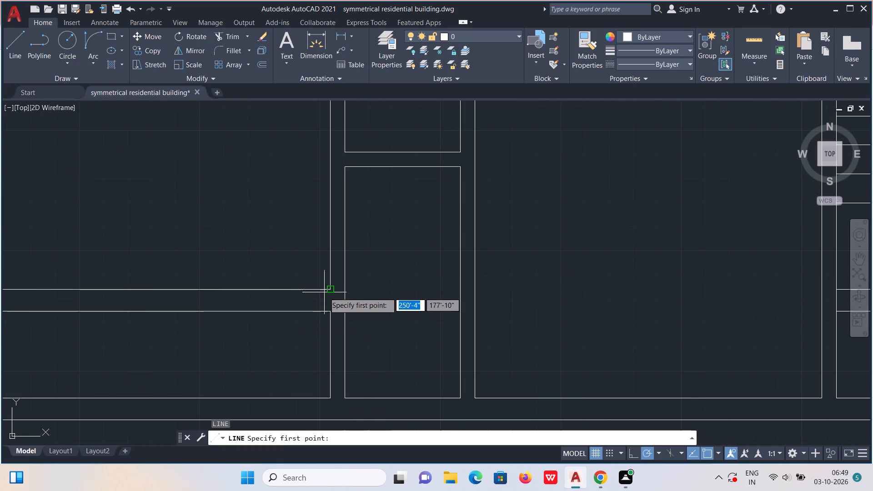
{"action": "left_click", "coordinate": [329, 290]}
{"action": "left_click", "coordinate": [329, 311]}
{"action": "key", "text": "grave"}
{"action": "key", "text": "Escape"}
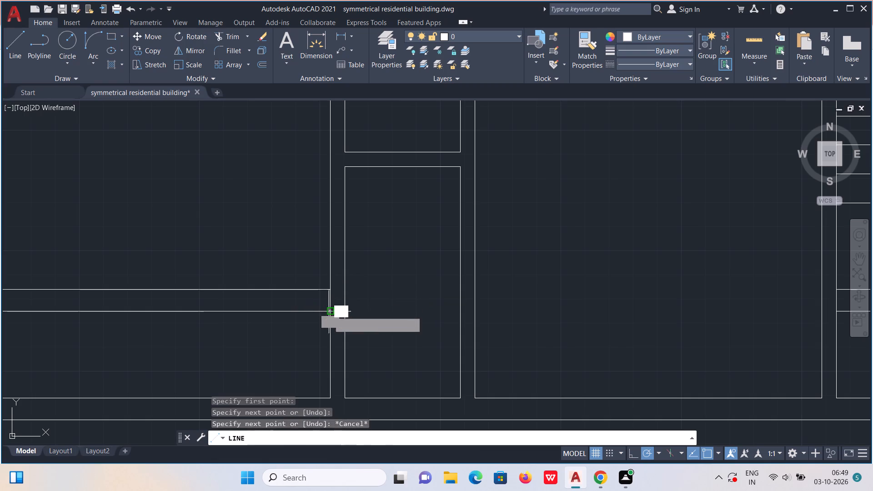
{"action": "key", "text": "Escape"}
Move the short closing line at the inner end of the far-left room's lower partition 3" left along the partition.
{"action": "left_click", "coordinate": [329, 306]}
{"action": "key", "text": "m"}
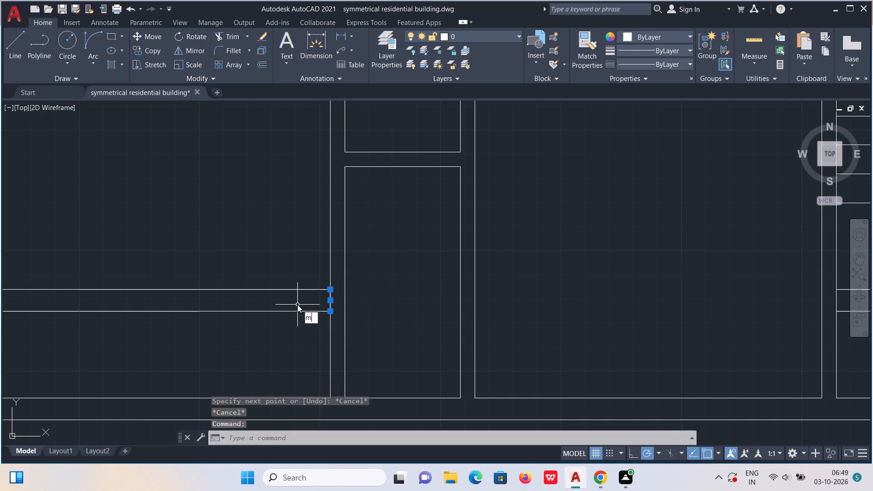
{"action": "key", "text": "Return"}
{"action": "left_click", "coordinate": [334, 300]}
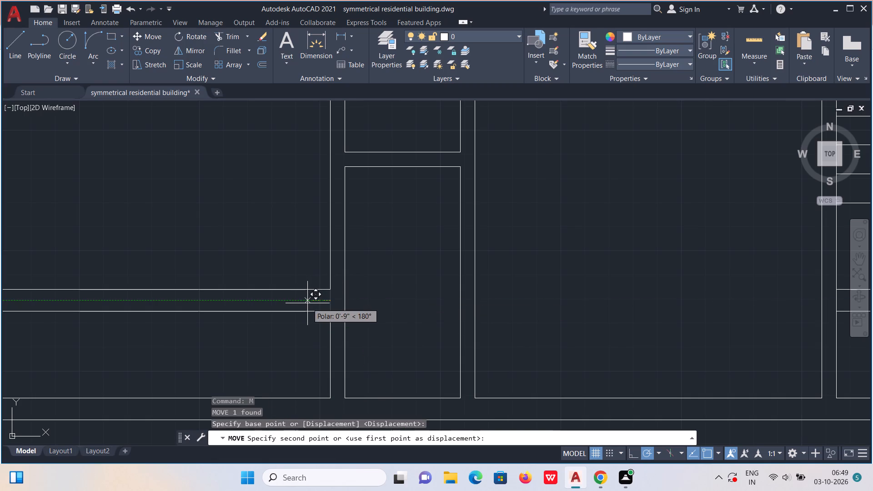
{"action": "type", "text": "3\""}
{"action": "key", "text": "Return"}
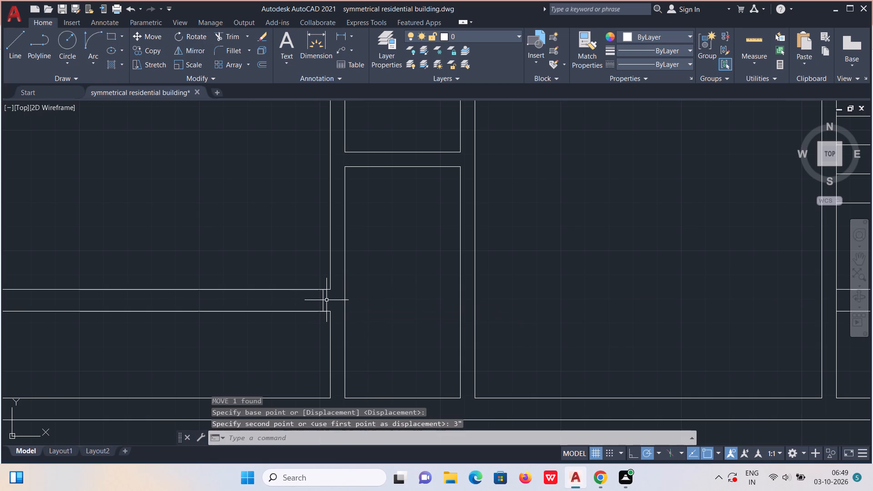
Copy that jamb line 2'5" left and trim both partition faces between the two lines to open the doorway.
{"action": "left_click", "coordinate": [323, 302]}
{"action": "type", "text": "co"}
{"action": "key", "text": "Return"}
{"action": "left_click", "coordinate": [321, 302]}
{"action": "type", "text": "2'5\""}
{"action": "key", "text": "Return"}
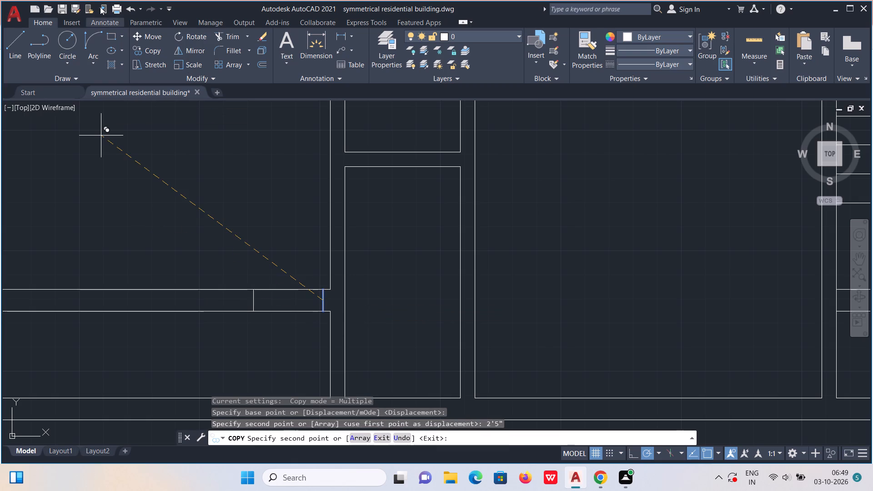
{"action": "left_click", "coordinate": [231, 34]}
{"action": "left_click_drag", "start_coordinate": [284, 258], "coordinate": [287, 340]}
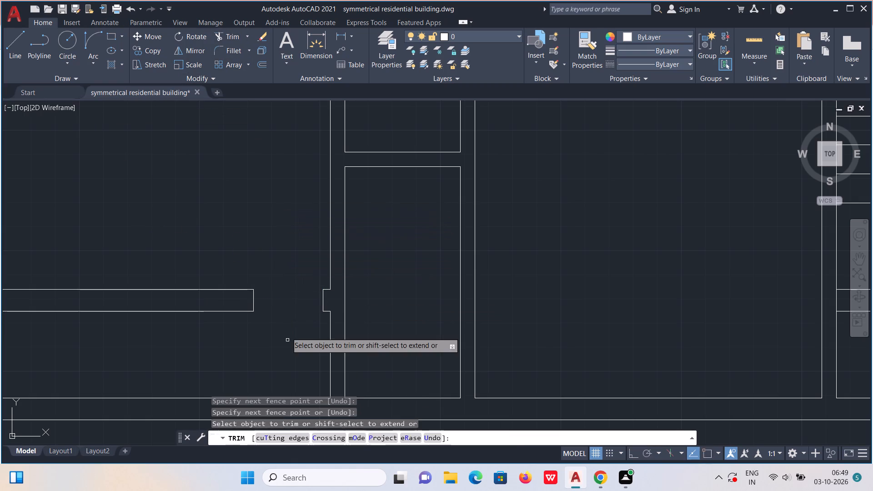
{"action": "scroll", "coordinate": [293, 324], "scroll_direction": "up", "scroll_amount": 1}
{"action": "scroll", "coordinate": [293, 324], "scroll_direction": "down", "scroll_amount": 1}
{"action": "key", "text": "Escape"}
Draw the lower partition's door with a 2'5" vertical leaf line downward from the right jamb and a swing arc from the left jamb.
{"action": "key", "text": "l"}
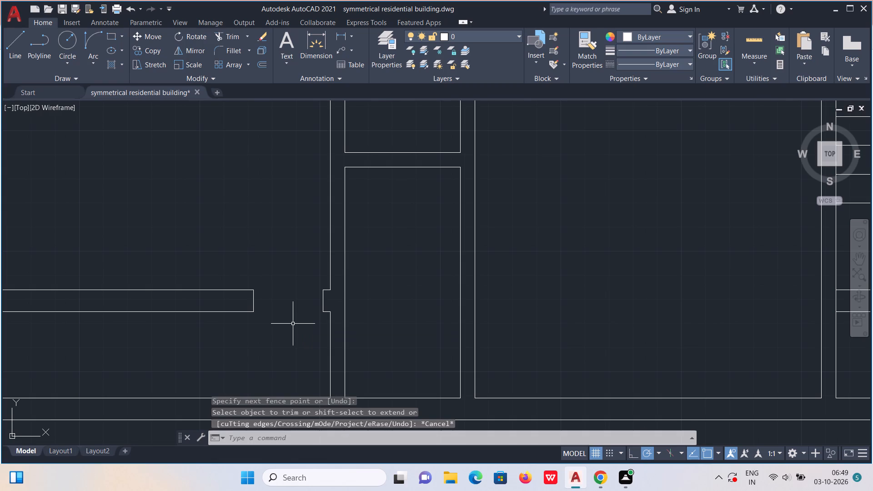
{"action": "key", "text": "Return"}
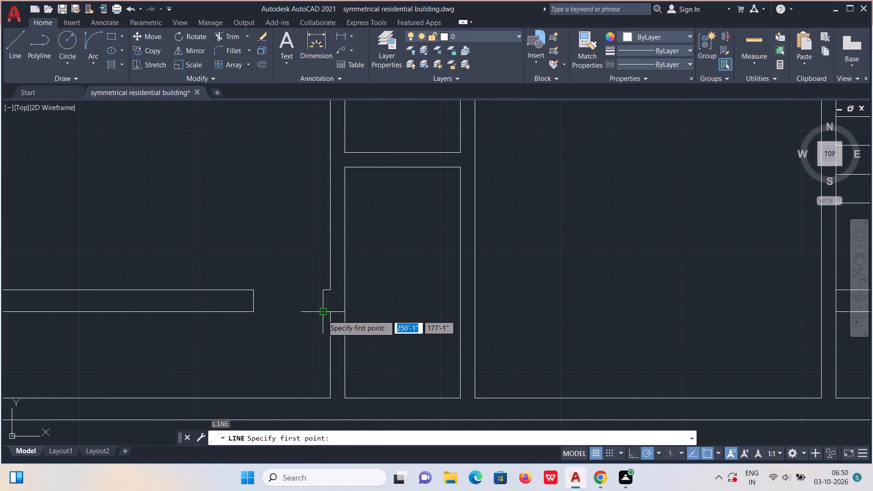
{"action": "left_click", "coordinate": [323, 315]}
{"action": "type", "text": "2'5\""}
{"action": "key", "text": "Return"}
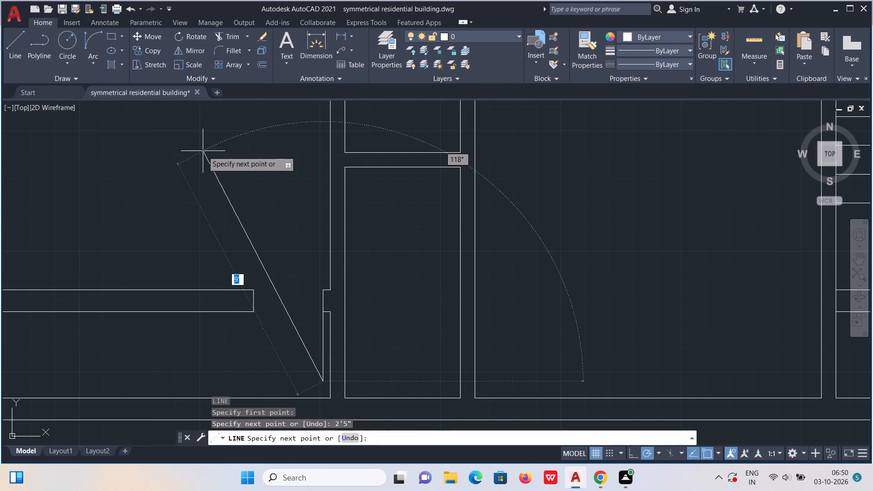
{"action": "left_click", "coordinate": [88, 44]}
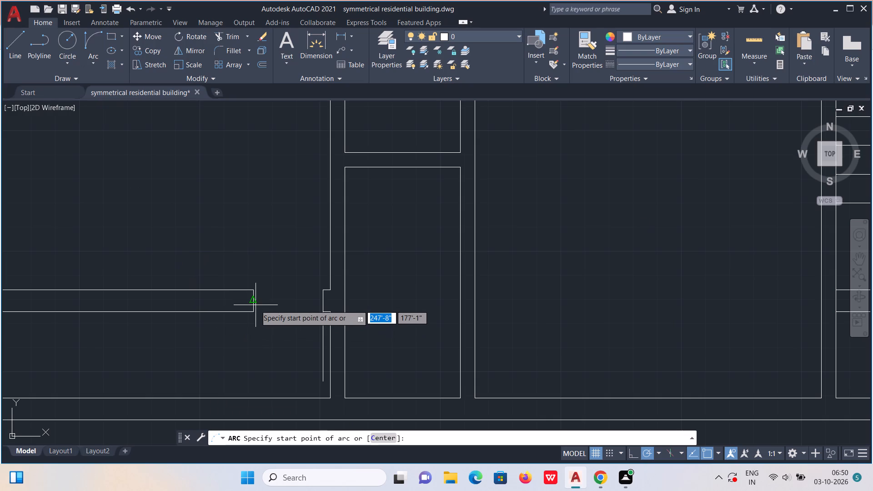
{"action": "left_click", "coordinate": [255, 312]}
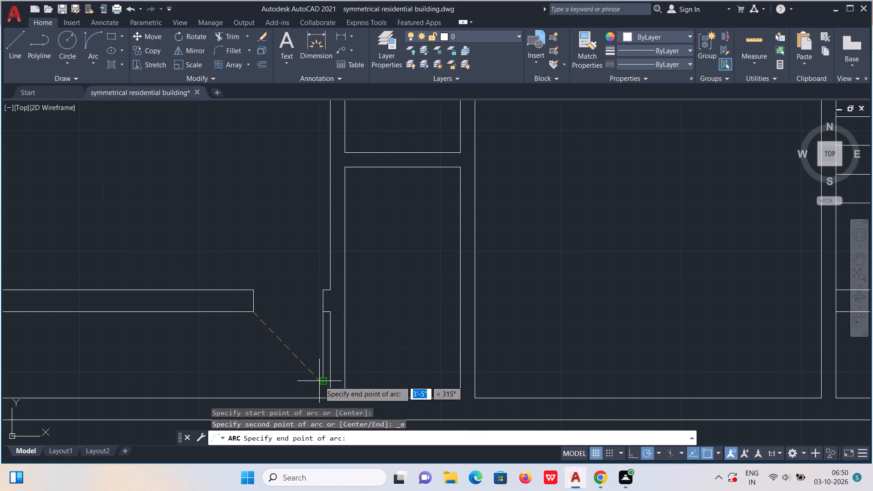
{"action": "left_click", "coordinate": [322, 381]}
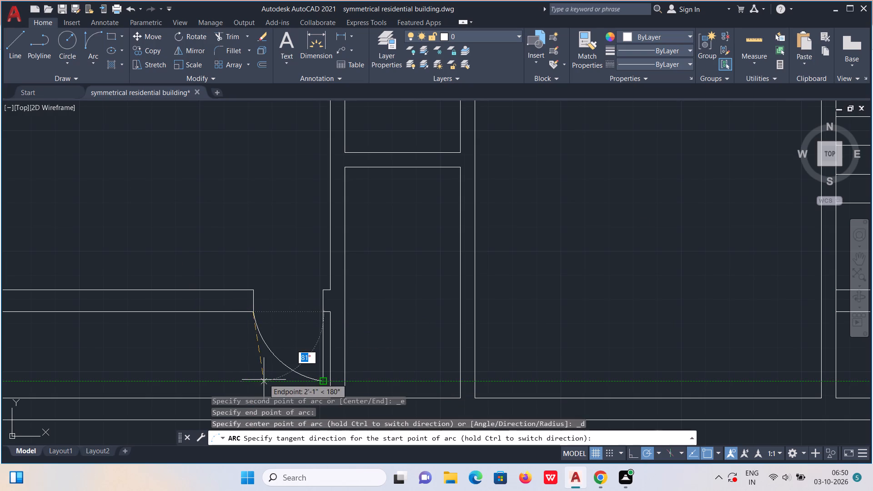
{"action": "left_click", "coordinate": [253, 381]}
{"action": "scroll", "coordinate": [252, 377], "scroll_direction": "down", "scroll_amount": 2}
{"action": "key", "text": "Escape"}
Draw a short vertical jamb line across the right end of the narrow room's top wall and move it 3" left.
{"action": "scroll", "coordinate": [316, 329], "scroll_direction": "up", "scroll_amount": 1}
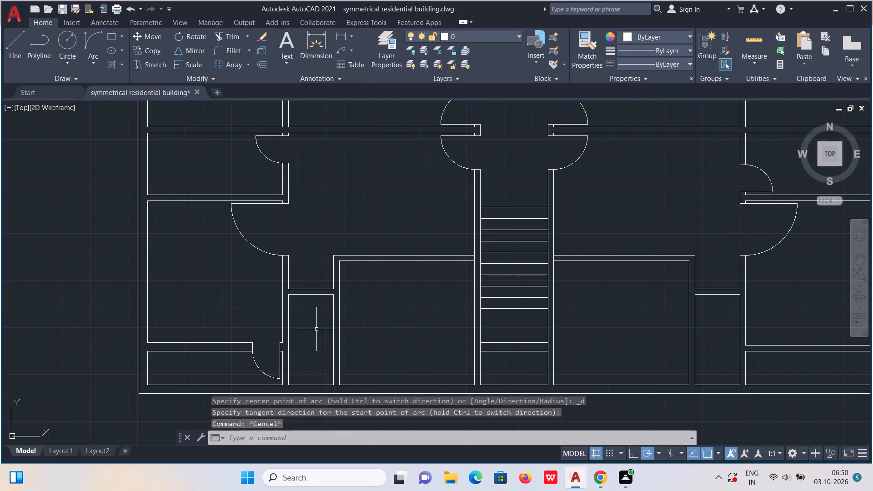
{"action": "scroll", "coordinate": [316, 329], "scroll_direction": "up", "scroll_amount": 1}
{"action": "middle_click_drag", "start_coordinate": [320, 307], "coordinate": [320, 328]}
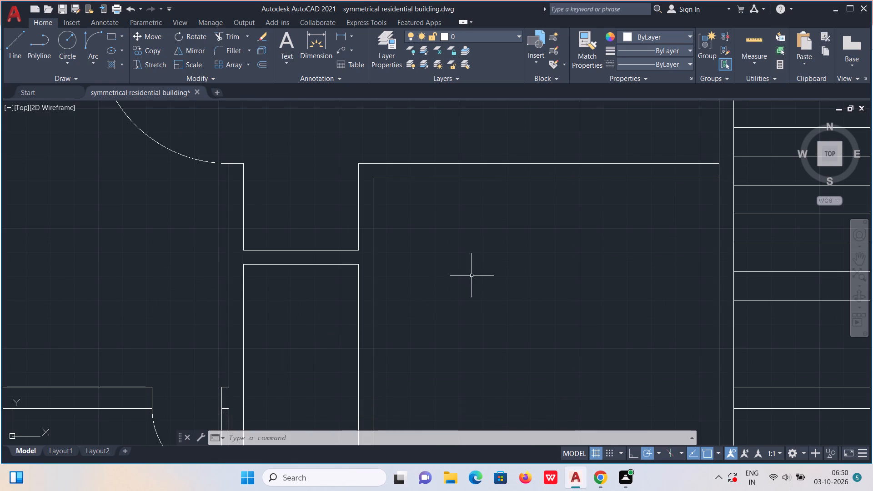
{"action": "key", "text": "l"}
{"action": "key", "text": "Return"}
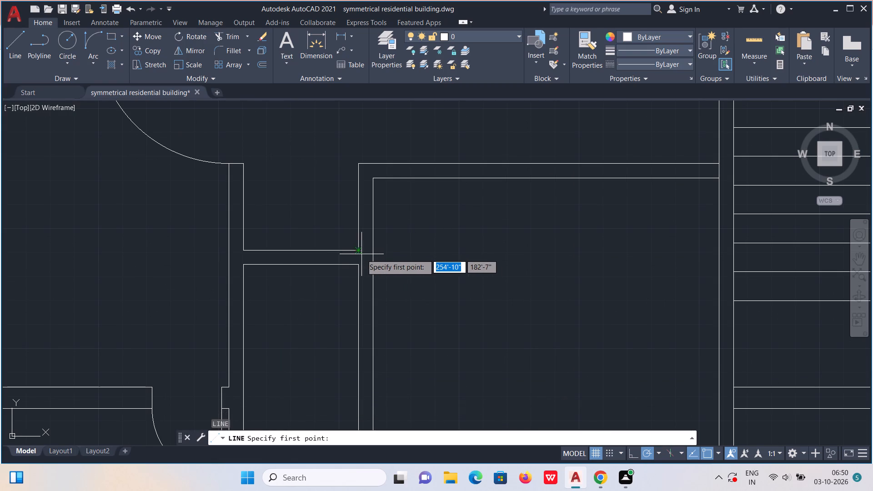
{"action": "left_click", "coordinate": [359, 249]}
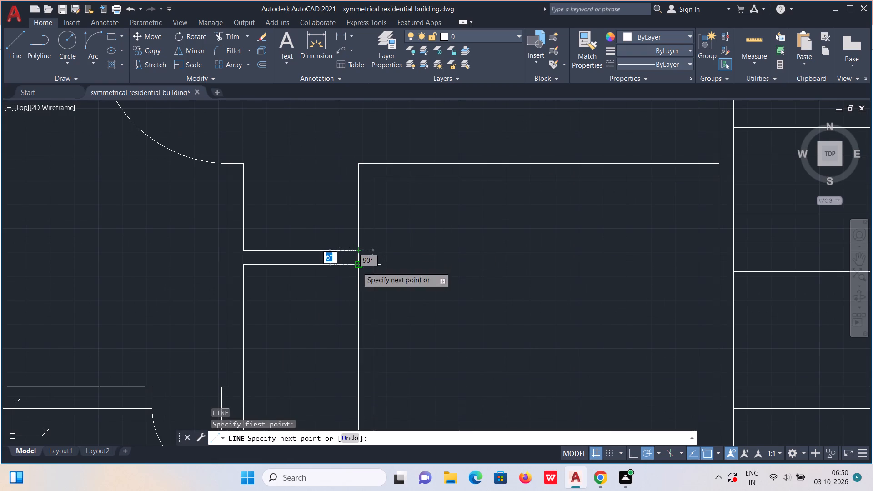
{"action": "left_click", "coordinate": [357, 267]}
{"action": "key", "text": "Escape"}
{"action": "scroll", "coordinate": [364, 259], "scroll_direction": "up", "scroll_amount": 1}
{"action": "left_click", "coordinate": [355, 261]}
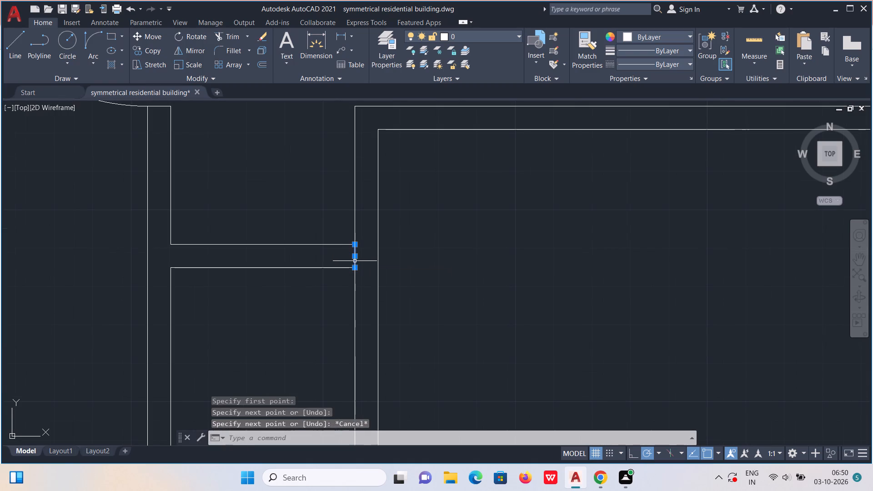
{"action": "key", "text": "m"}
{"action": "key", "text": "Return"}
{"action": "left_click", "coordinate": [355, 261]}
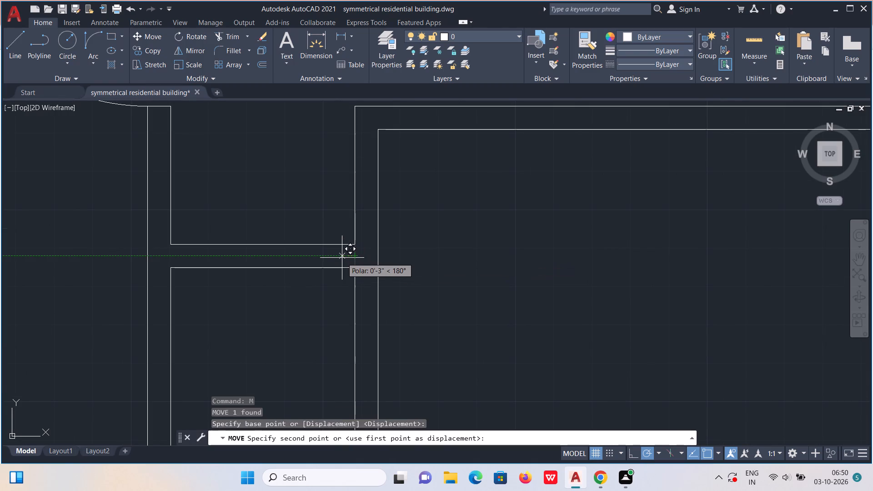
{"action": "type", "text": "3\""}
{"action": "key", "text": "Return"}
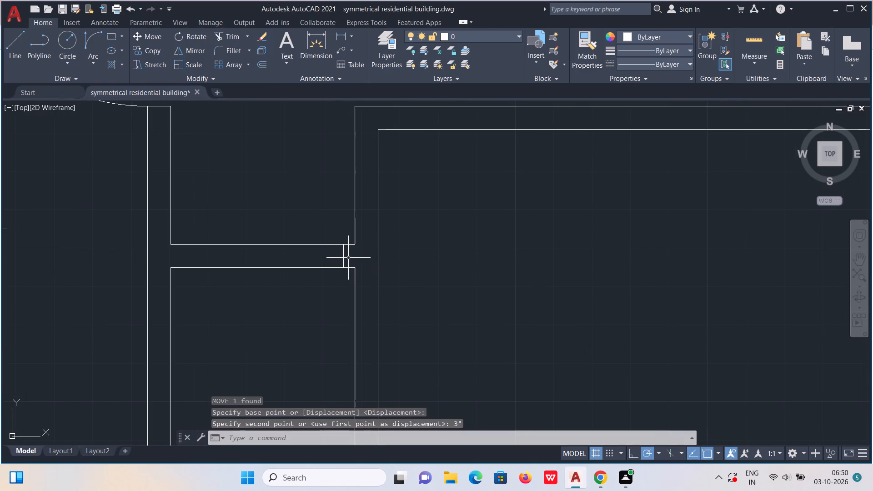
Copy the narrow room's jamb line 2'5" left and trim the wall faces between the two lines to open the doorway.
{"action": "left_click", "coordinate": [345, 254]}
{"action": "type", "text": "co"}
{"action": "key", "text": "Return"}
{"action": "left_click", "coordinate": [345, 254]}
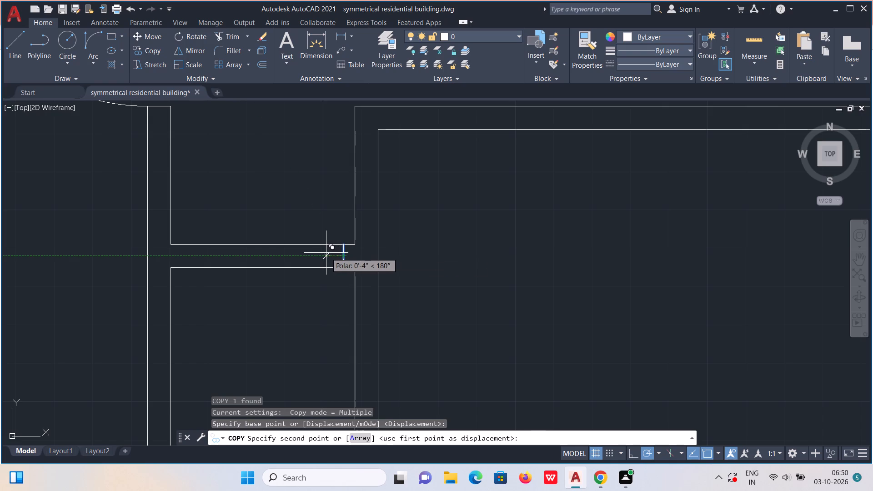
{"action": "type", "text": "2'5\""}
{"action": "key", "text": "Return"}
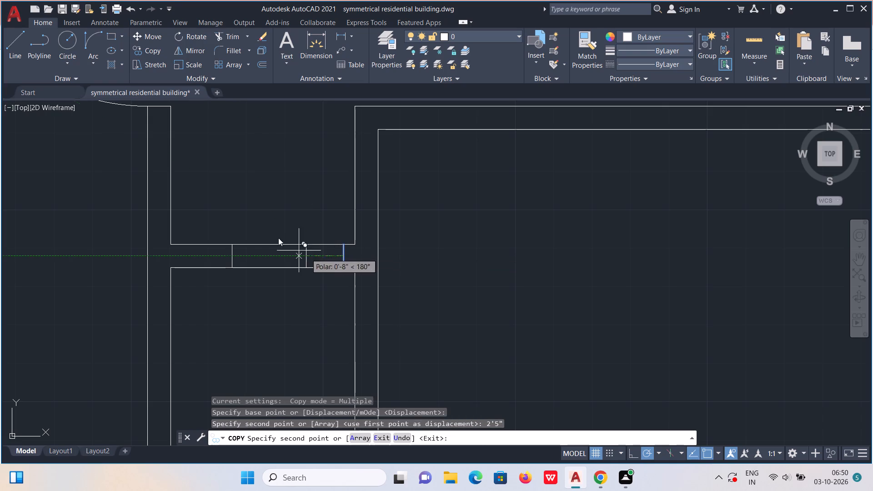
{"action": "left_click", "coordinate": [236, 34]}
{"action": "left_click_drag", "start_coordinate": [296, 212], "coordinate": [294, 274]}
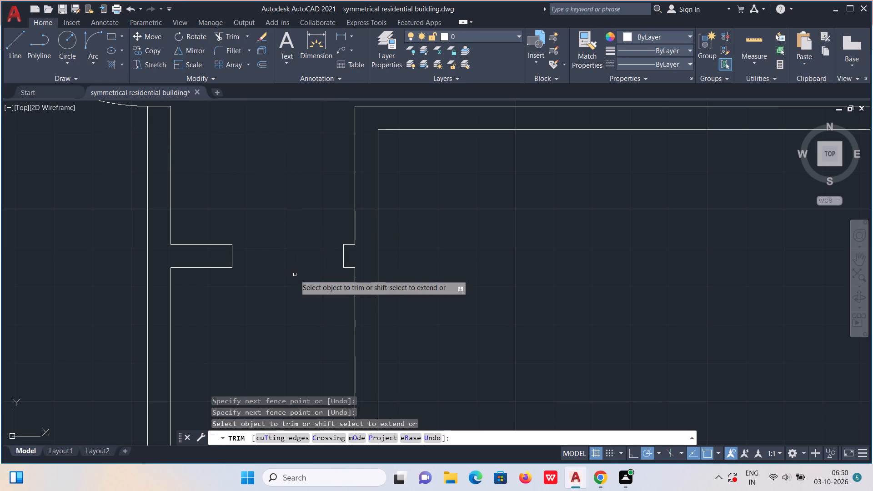
{"action": "key", "text": "Escape"}
Draw the narrow room's door with a 2'5" vertical leaf line downward from the right jamb and a swing arc from the left jamb.
{"action": "key", "text": "l"}
{"action": "key", "text": "Return"}
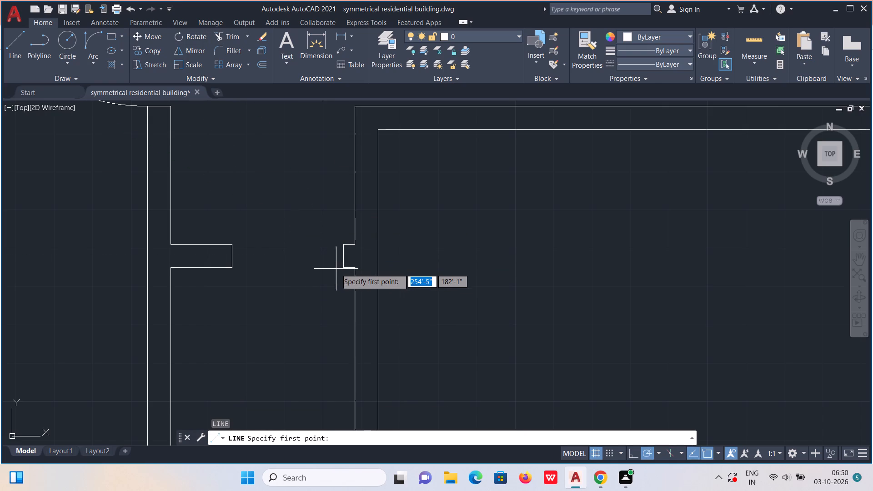
{"action": "left_click", "coordinate": [345, 269]}
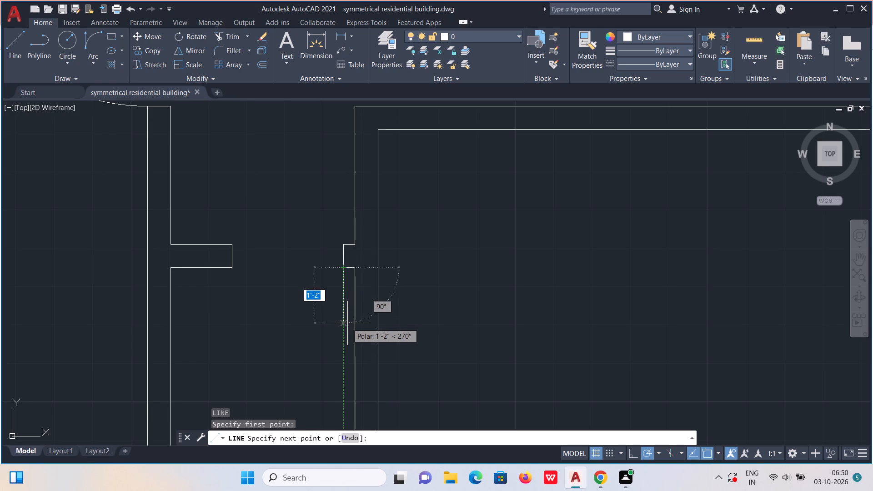
{"action": "type", "text": "2'5\""}
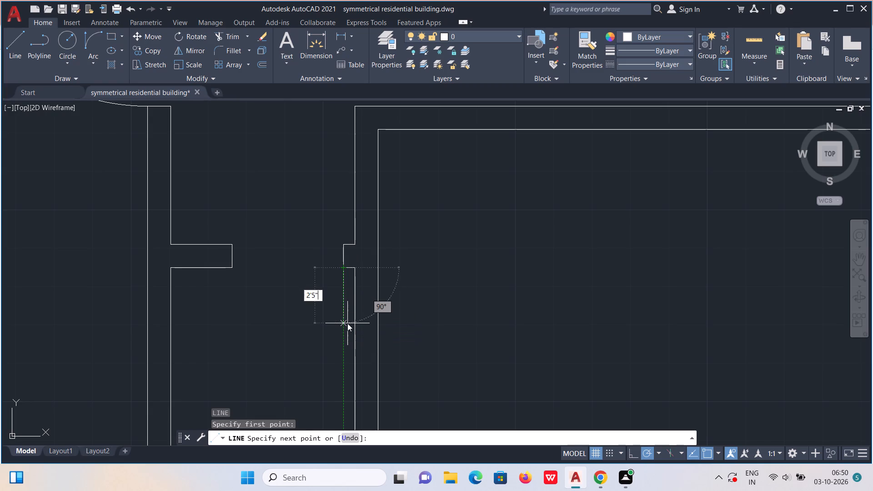
{"action": "key", "text": "Return"}
{"action": "left_click", "coordinate": [86, 44]}
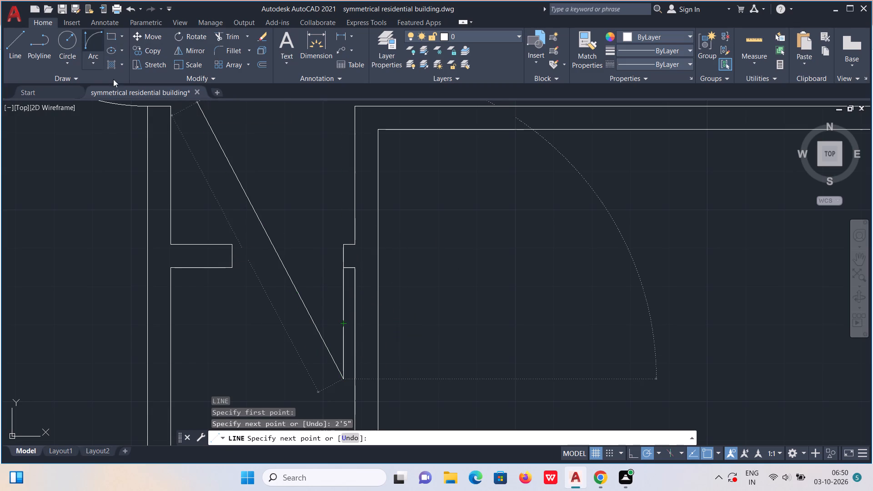
{"action": "left_click", "coordinate": [232, 269]}
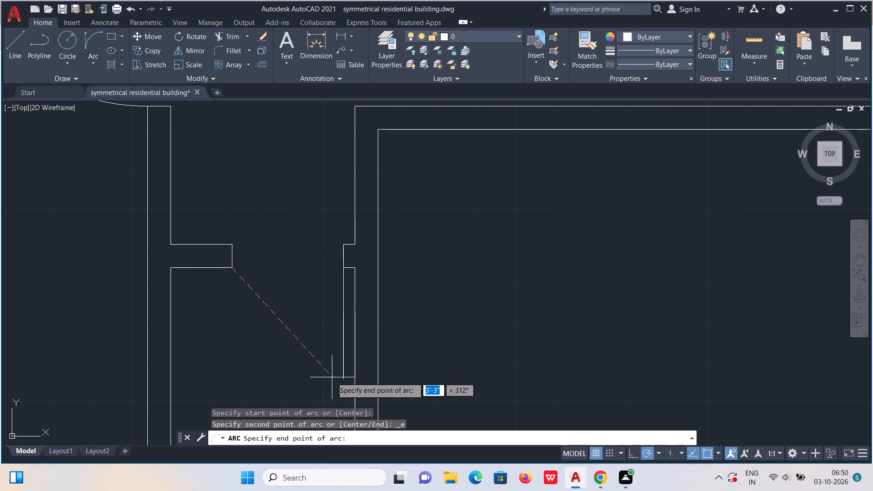
{"action": "left_click", "coordinate": [344, 381]}
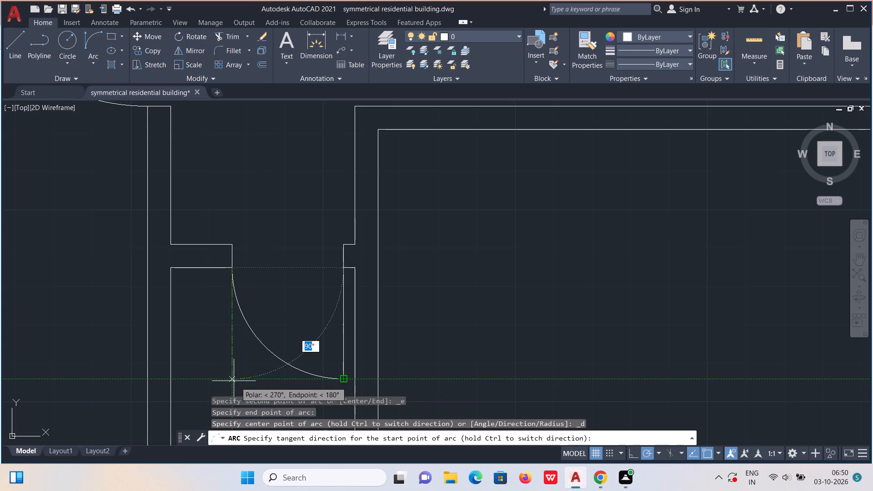
{"action": "left_click", "coordinate": [231, 380]}
Draw a short vertical jamb line across the top wall at the upper-left inner corner of the room left of the stairs, and move it 3" right.
{"action": "scroll", "coordinate": [230, 380], "scroll_direction": "down", "scroll_amount": 2}
{"action": "middle_click_drag", "start_coordinate": [366, 327], "coordinate": [504, 276]}
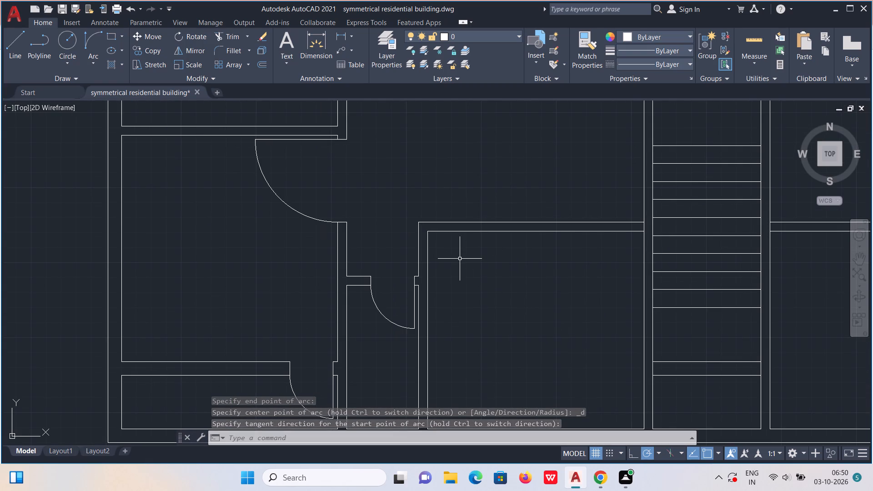
{"action": "key", "text": "l"}
{"action": "key", "text": "Return"}
{"action": "scroll", "coordinate": [458, 235], "scroll_direction": "up", "scroll_amount": 1}
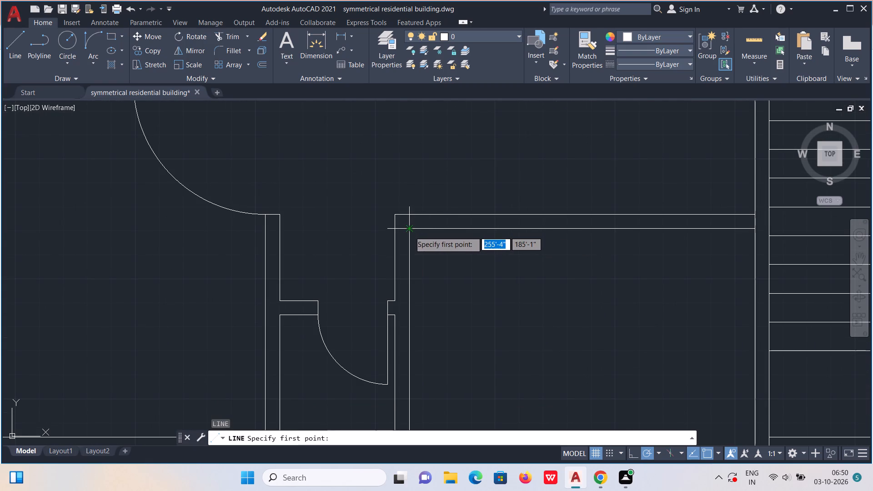
{"action": "left_click", "coordinate": [410, 231]}
{"action": "left_click", "coordinate": [409, 213]}
{"action": "key", "text": "Escape"}
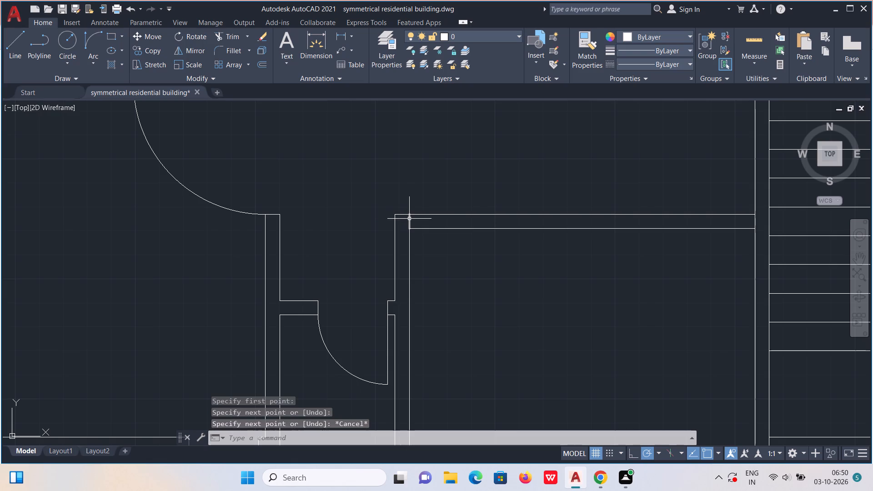
{"action": "left_click", "coordinate": [409, 222]}
{"action": "key", "text": "m"}
{"action": "key", "text": "Return"}
{"action": "left_click", "coordinate": [409, 222]}
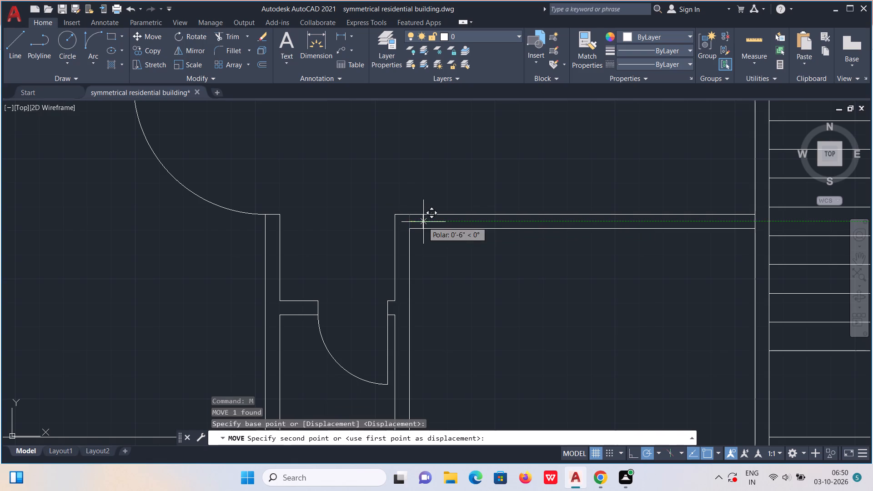
{"action": "type", "text": "3\""}
{"action": "key", "text": "Return"}
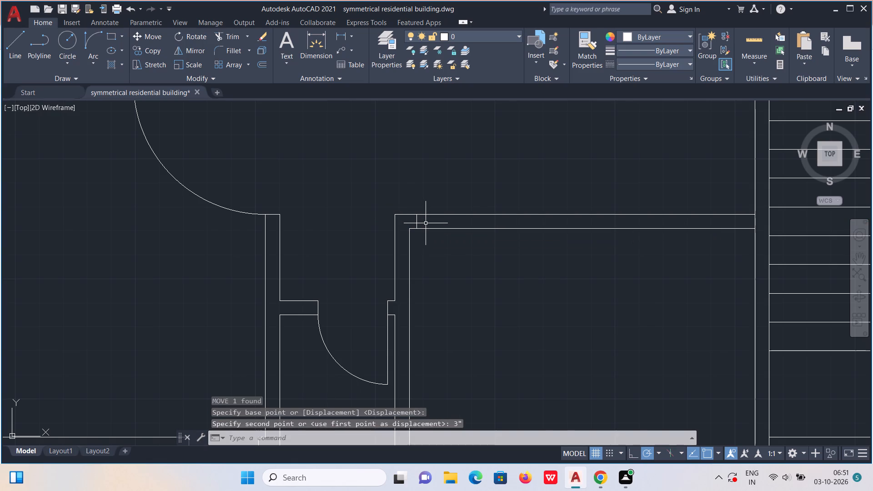
Copy that jamb line 3' right and trim the top wall's faces between the two lines to open the doorway.
{"action": "left_click", "coordinate": [416, 222]}
{"action": "type", "text": "co"}
{"action": "key", "text": "Return"}
{"action": "left_click", "coordinate": [416, 222]}
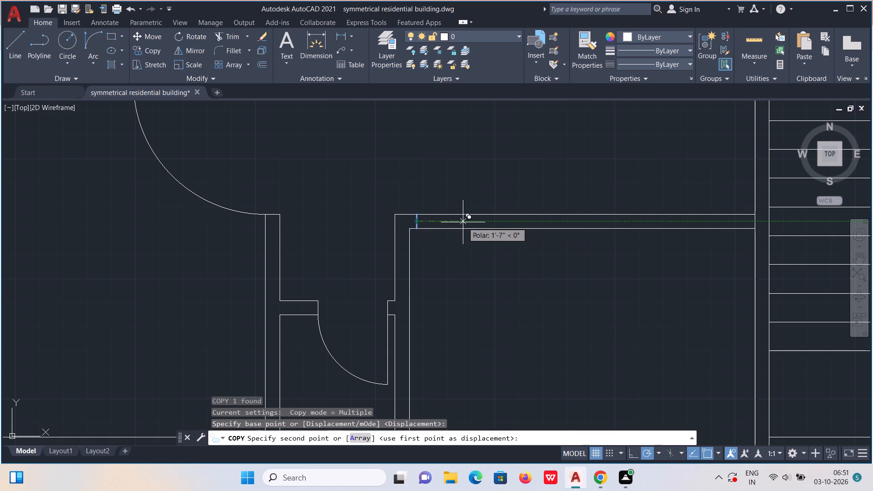
{"action": "type", "text": "3'"}
{"action": "key", "text": "Return"}
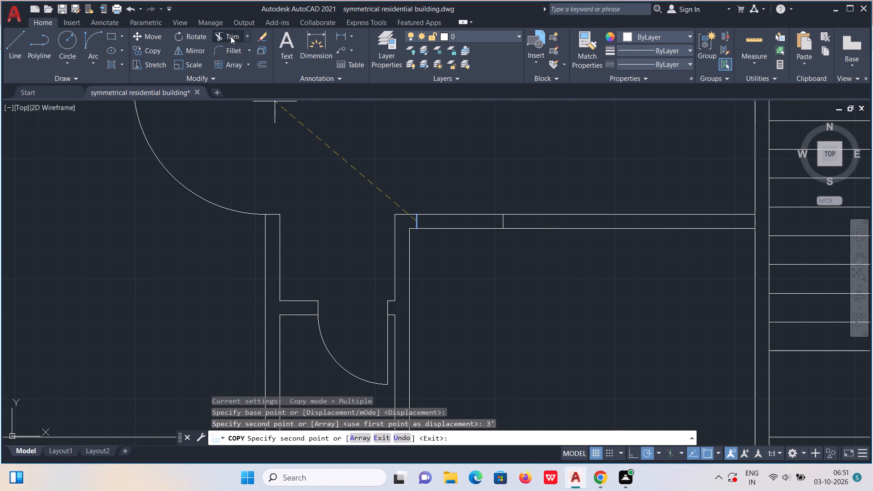
{"action": "left_click", "coordinate": [231, 35]}
{"action": "left_click_drag", "start_coordinate": [445, 190], "coordinate": [455, 250]}
{"action": "key", "text": "Escape"}
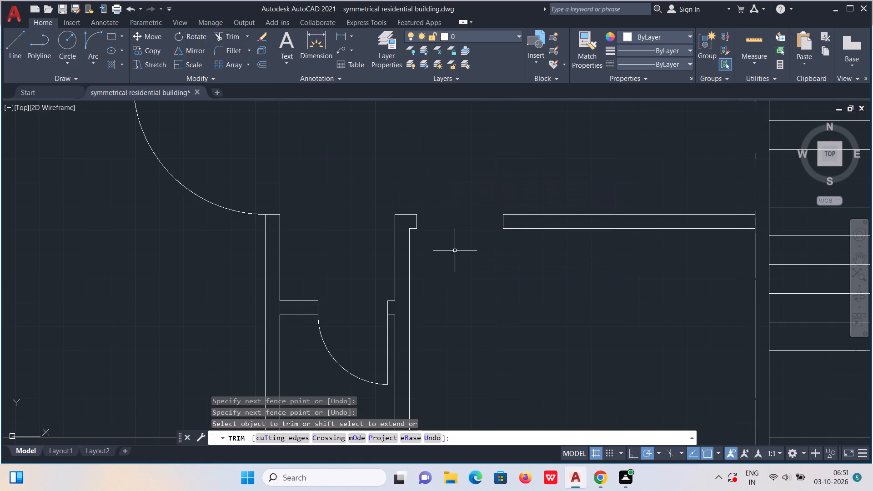
Draw the door of the room left of the stairs with a 3' leaf line down from the left jamb and a swing arc to the right jamb.
{"action": "key", "text": "l"}
{"action": "key", "text": "Return"}
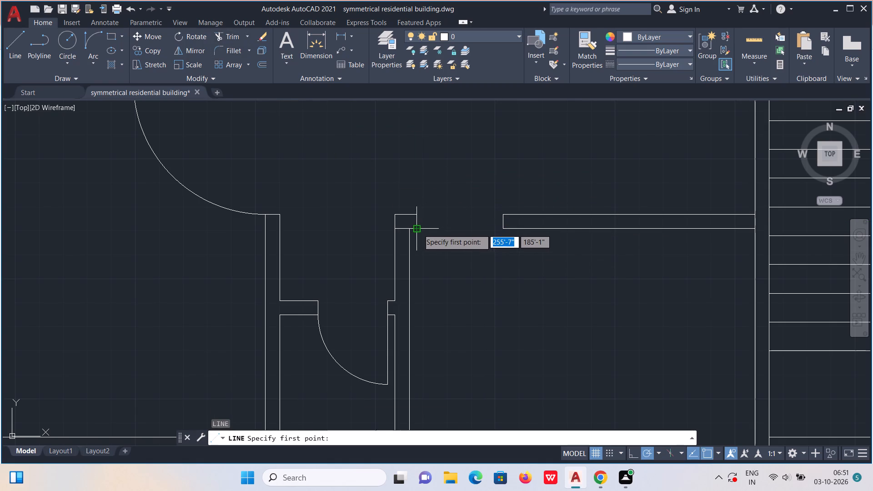
{"action": "left_click", "coordinate": [418, 229]}
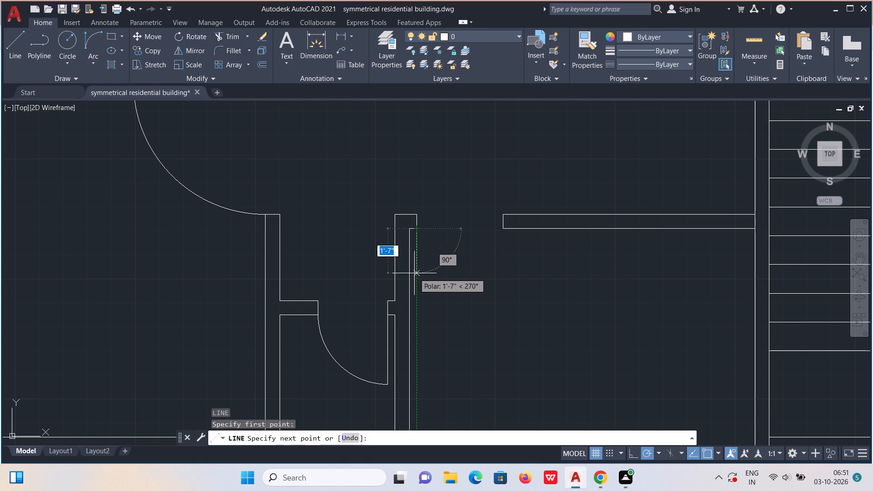
{"action": "key", "text": "3"}
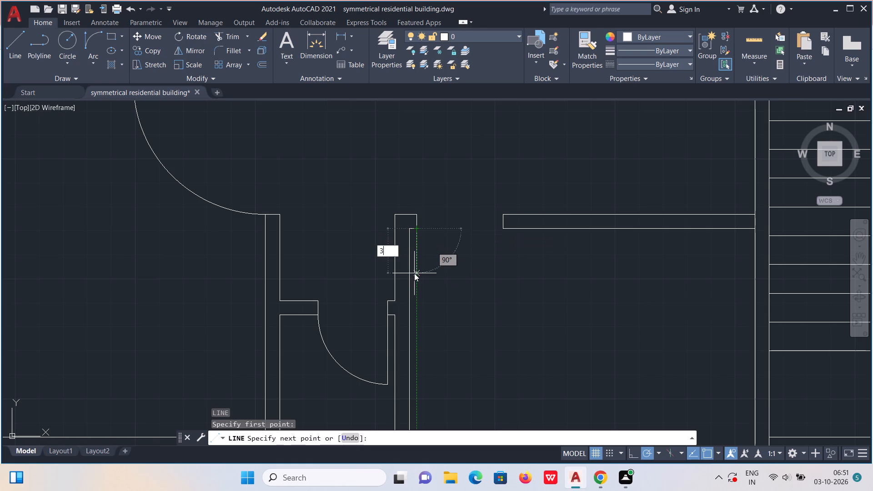
{"action": "key", "text": "apostrophe"}
{"action": "key", "text": "Return"}
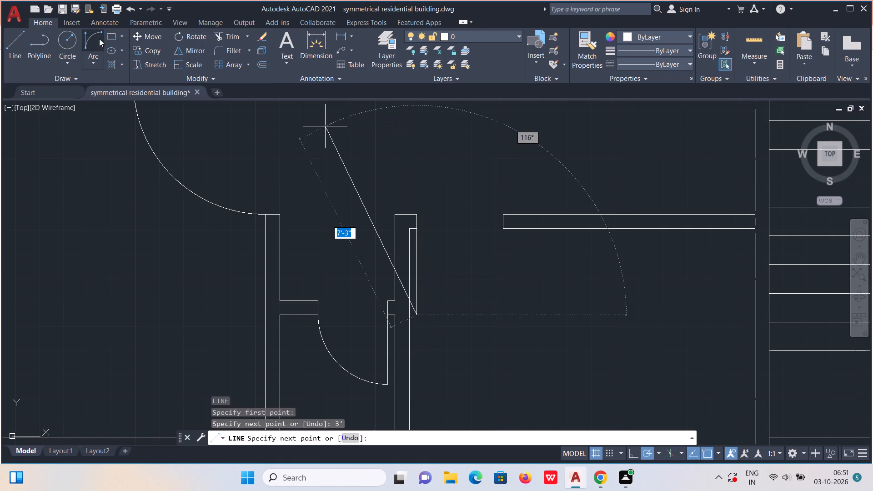
{"action": "left_click", "coordinate": [99, 39]}
{"action": "left_click", "coordinate": [417, 315]}
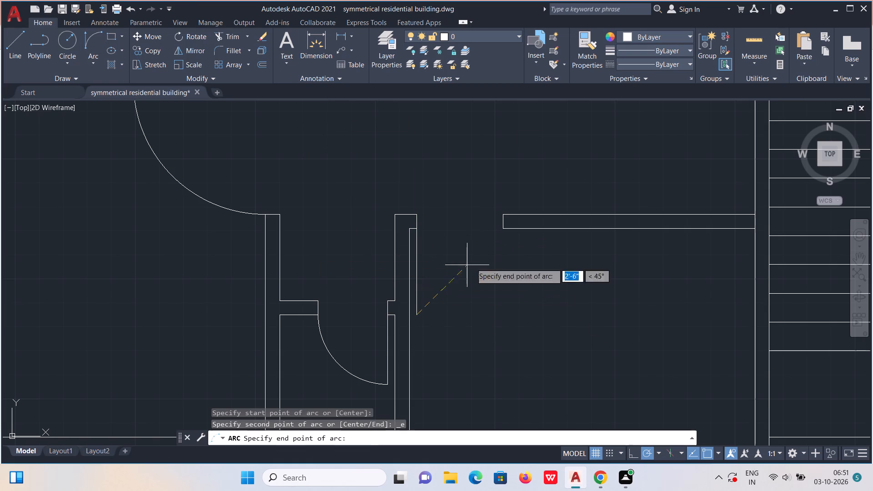
{"action": "left_click", "coordinate": [503, 230]}
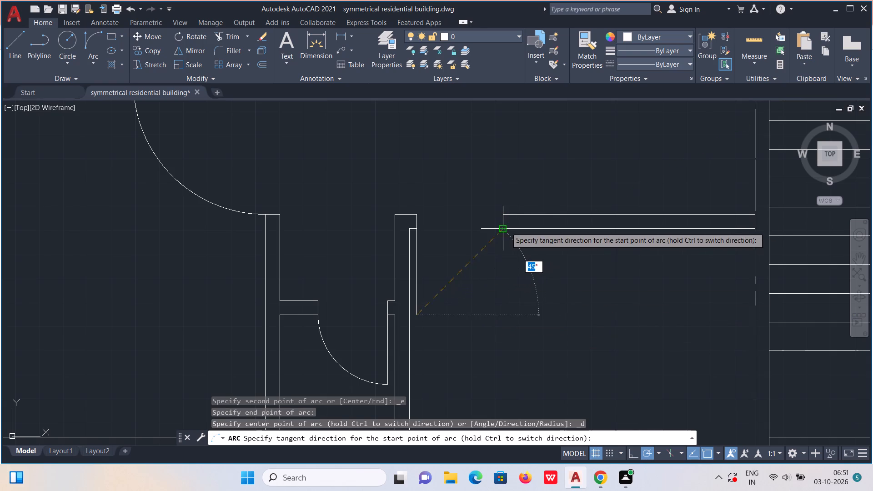
{"action": "left_click", "coordinate": [506, 314]}
Draw a short vertical jamb line across the top wall at the upper-right inner corner of the room right of the stairs, and move it 3" left.
{"action": "scroll", "coordinate": [505, 316], "scroll_direction": "down", "scroll_amount": 2}
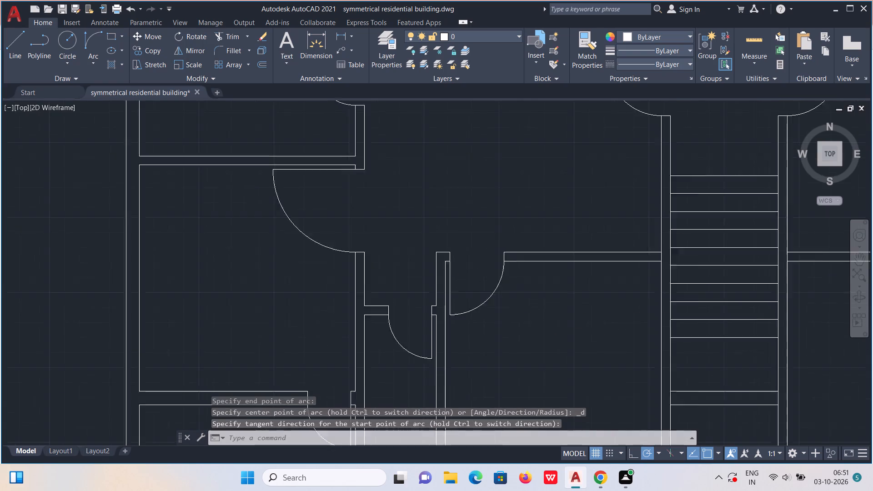
{"action": "middle_click_drag", "start_coordinate": [521, 333], "coordinate": [286, 269]}
{"action": "scroll", "coordinate": [497, 257], "scroll_direction": "up", "scroll_amount": 1}
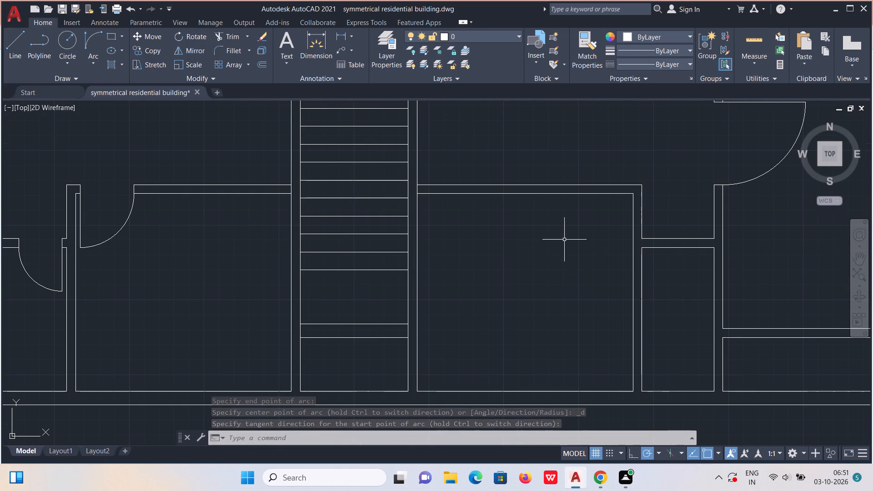
{"action": "middle_click_drag", "start_coordinate": [578, 233], "coordinate": [470, 278]}
{"action": "key", "text": "l"}
{"action": "key", "text": "Return"}
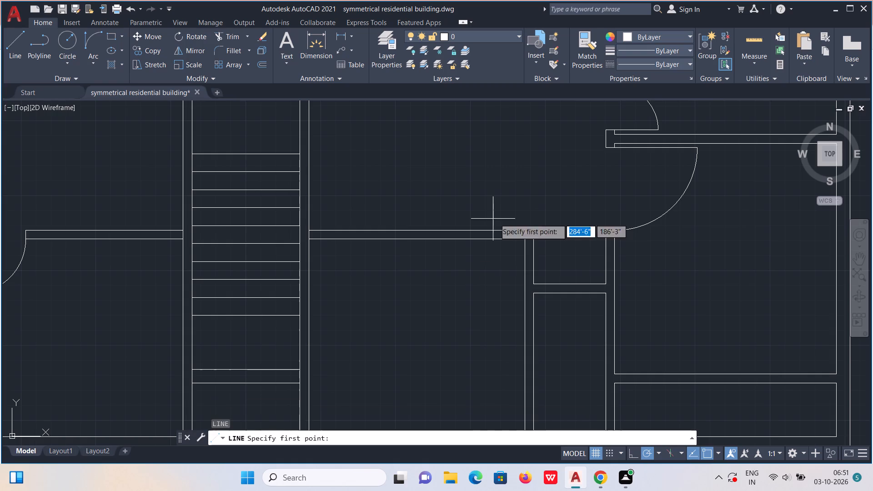
{"action": "left_click", "coordinate": [525, 239]}
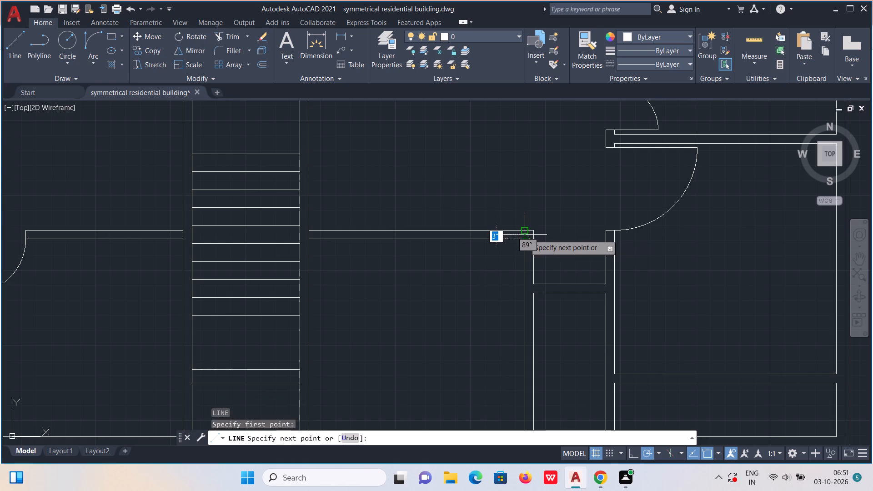
{"action": "left_click", "coordinate": [525, 232]}
{"action": "key", "text": "Escape"}
{"action": "scroll", "coordinate": [525, 232], "scroll_direction": "up", "scroll_amount": 2}
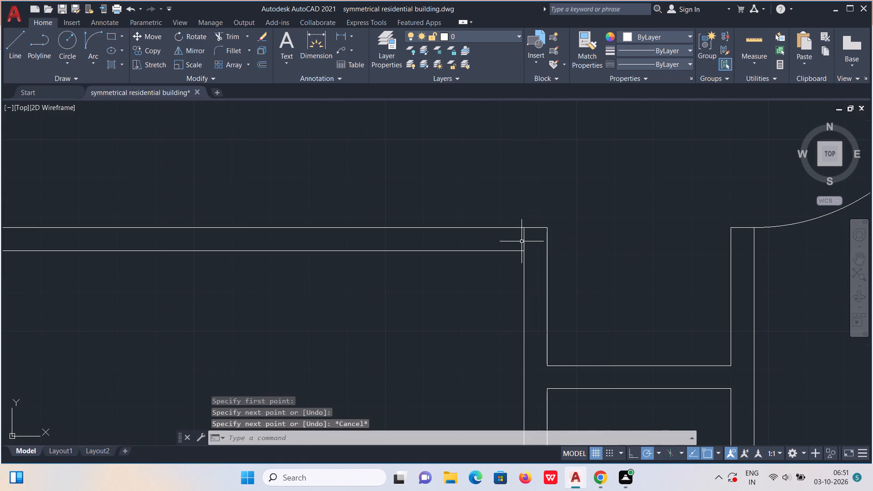
{"action": "left_click", "coordinate": [524, 241]}
{"action": "key", "text": "m"}
{"action": "key", "text": "Return"}
{"action": "left_click", "coordinate": [522, 242]}
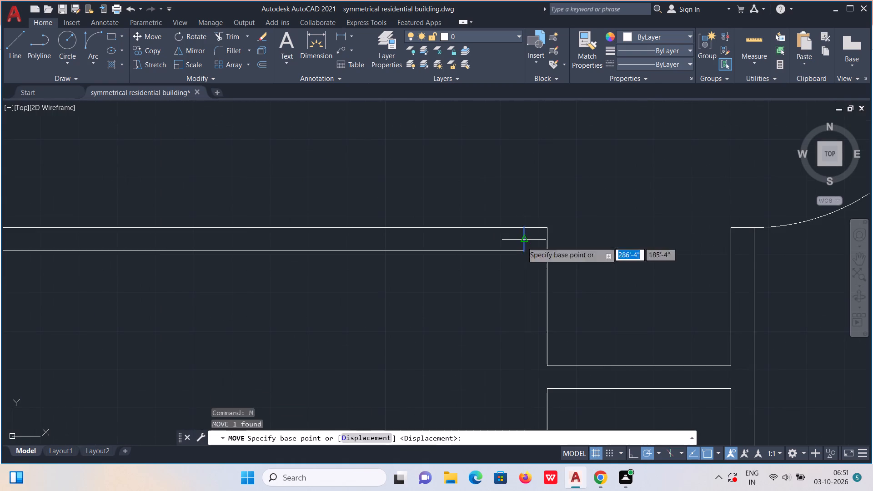
{"action": "type", "text": "3\""}
{"action": "key", "text": "Return"}
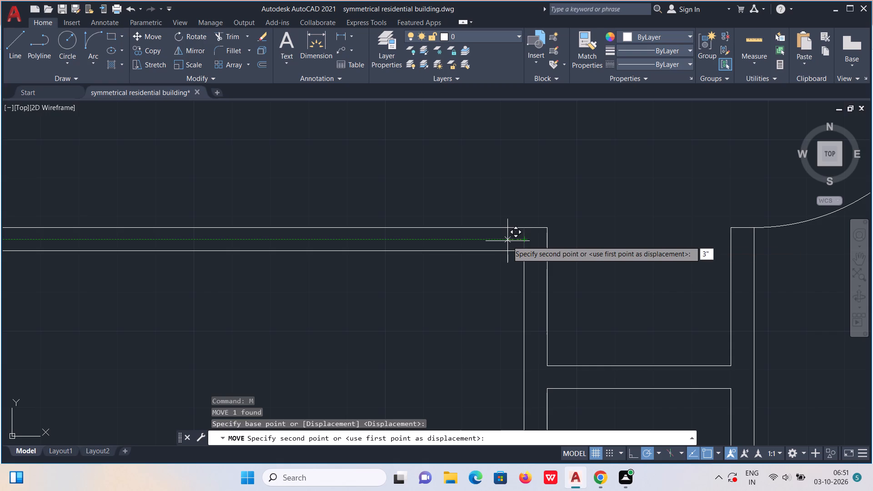
Copy that jamb line 3' left and trim the top wall's faces between the two lines to open the doorway.
{"action": "left_click", "coordinate": [514, 240]}
{"action": "type", "text": "co"}
{"action": "key", "text": "Return"}
{"action": "left_click", "coordinate": [514, 240]}
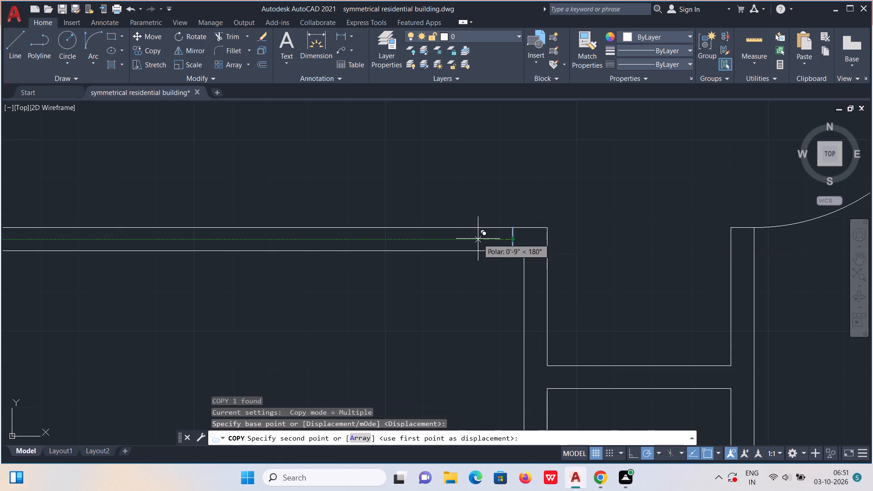
{"action": "type", "text": "3'"}
{"action": "key", "text": "Return"}
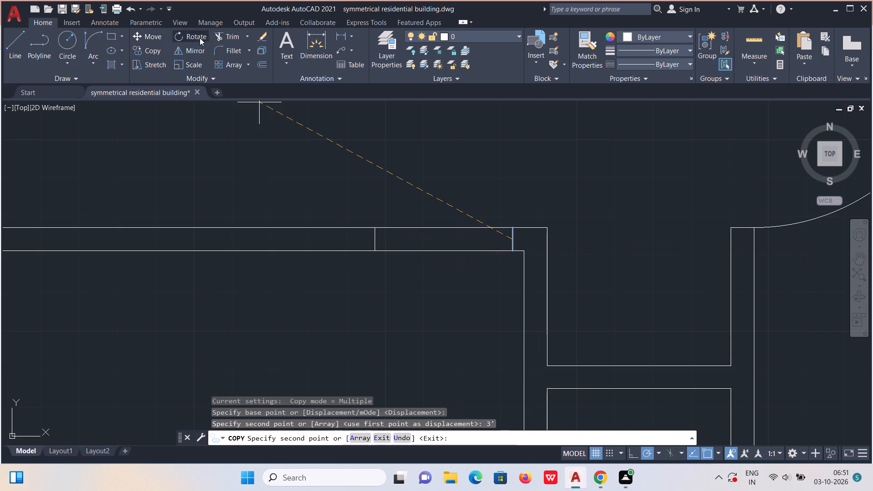
{"action": "left_click", "coordinate": [241, 38]}
{"action": "left_click_drag", "start_coordinate": [418, 188], "coordinate": [419, 274]}
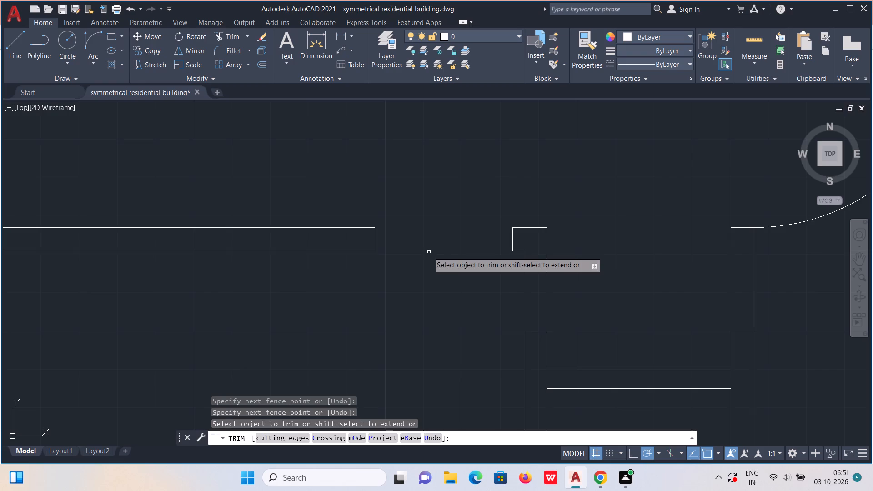
{"action": "key", "text": "Escape"}
Draw this room's door with a 3' vertical leaf line downward from the right jamb and a swing arc ending at the left jamb.
{"action": "key", "text": "l"}
{"action": "key", "text": "Return"}
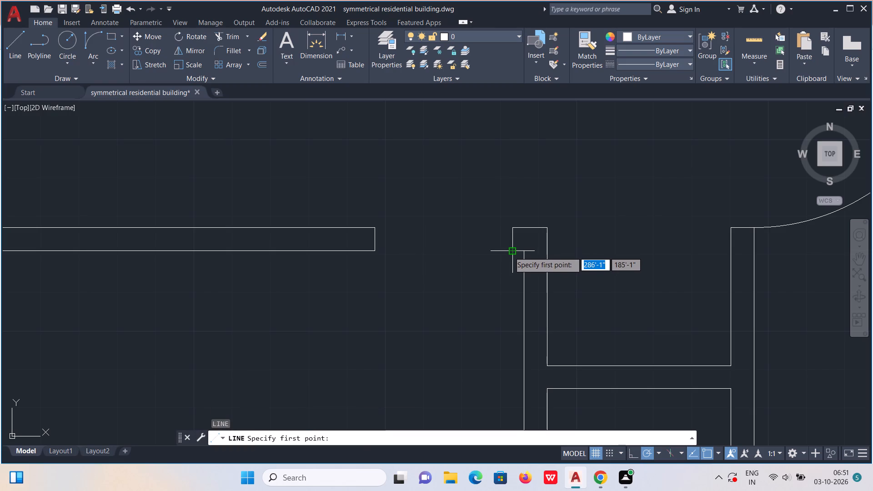
{"action": "left_click", "coordinate": [510, 251]}
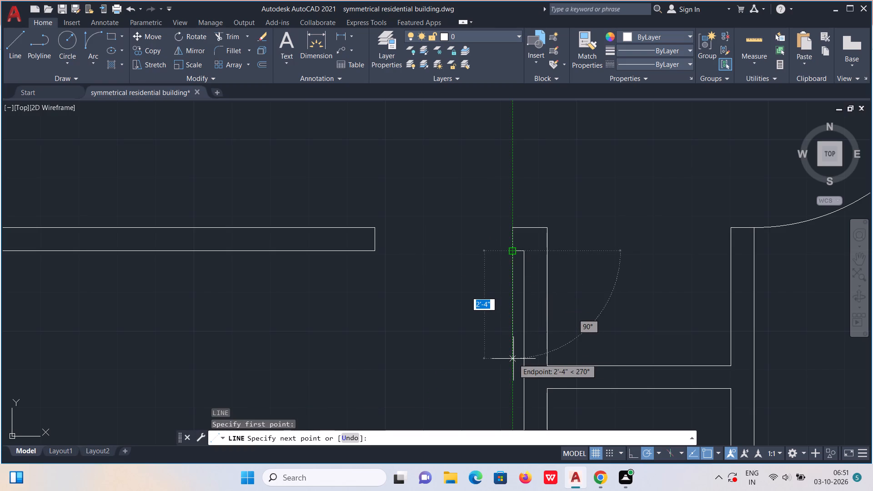
{"action": "type", "text": "3'"}
{"action": "key", "text": "Return"}
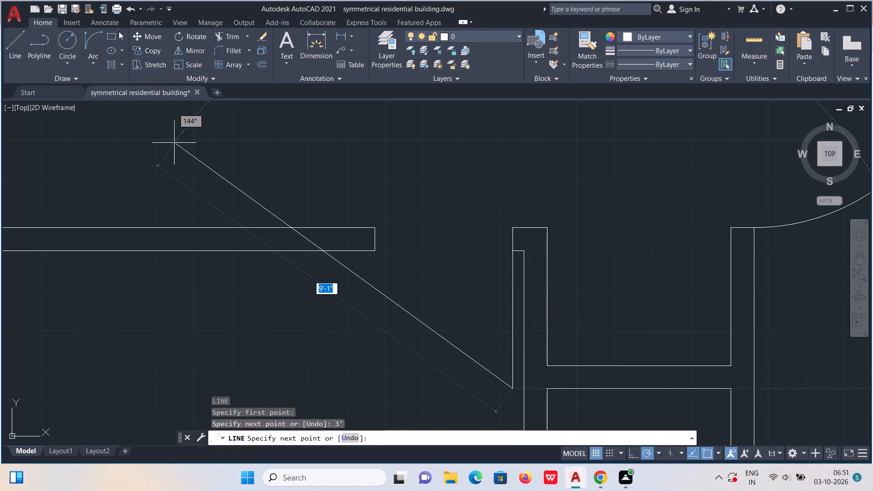
{"action": "left_click", "coordinate": [98, 32]}
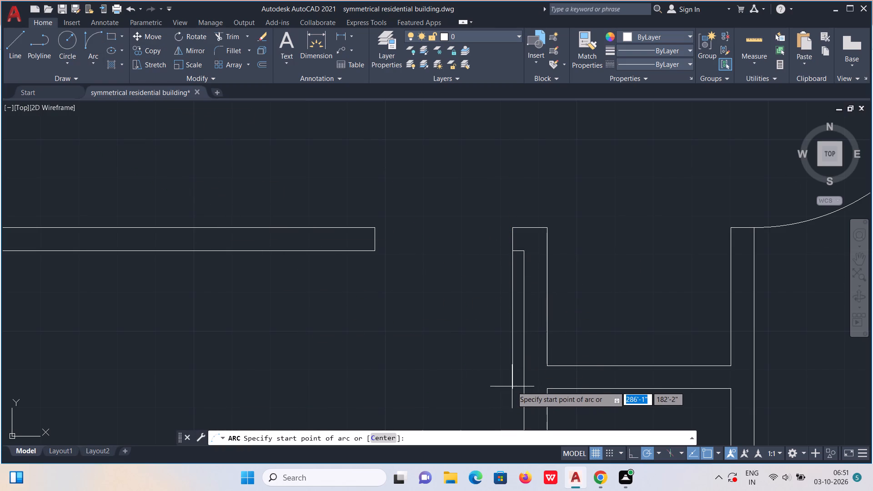
{"action": "left_click", "coordinate": [512, 386]}
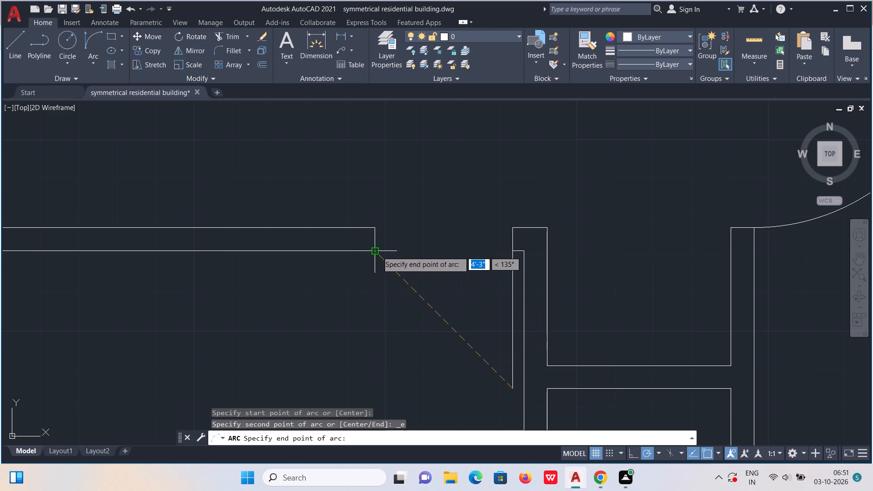
{"action": "left_click", "coordinate": [376, 251]}
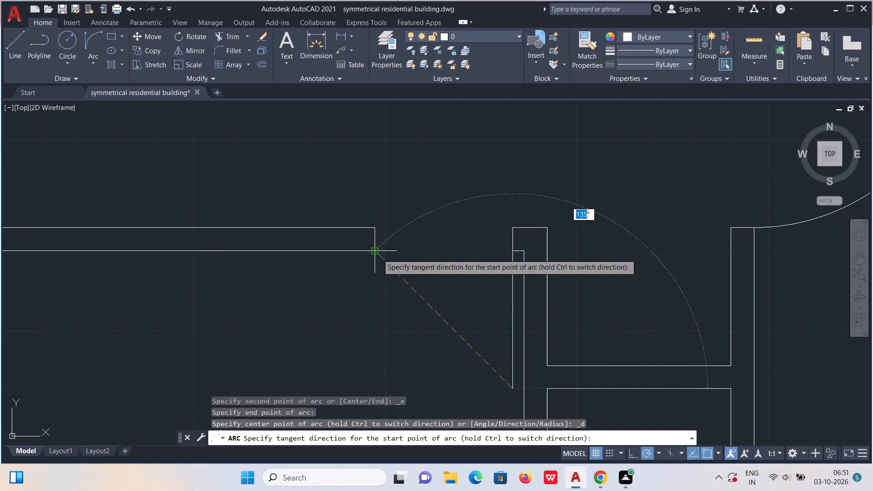
{"action": "left_click", "coordinate": [376, 388]}
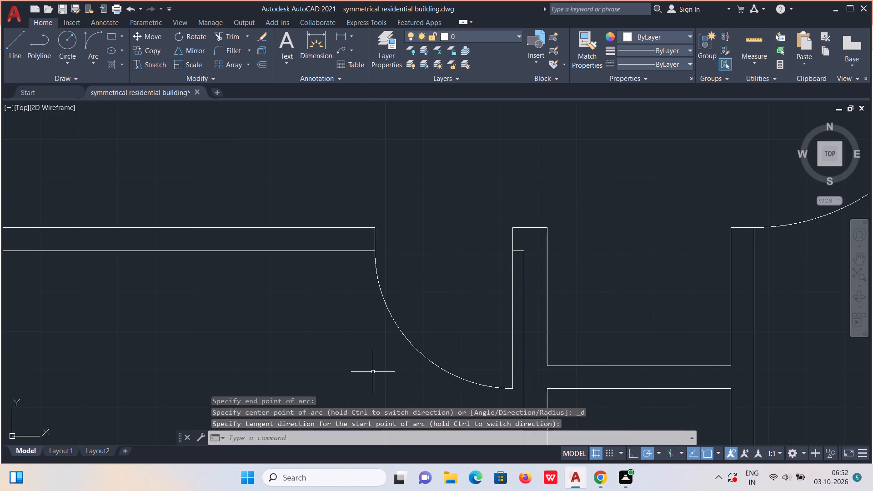
Draw a short jamb line across the top wall at the left corner of the narrow room right of the new door, and move it 3" right.
{"action": "scroll", "coordinate": [373, 372], "scroll_direction": "down", "scroll_amount": 2}
{"action": "middle_click_drag", "start_coordinate": [399, 356], "coordinate": [399, 215]}
{"action": "key", "text": "l"}
{"action": "key", "text": "Return"}
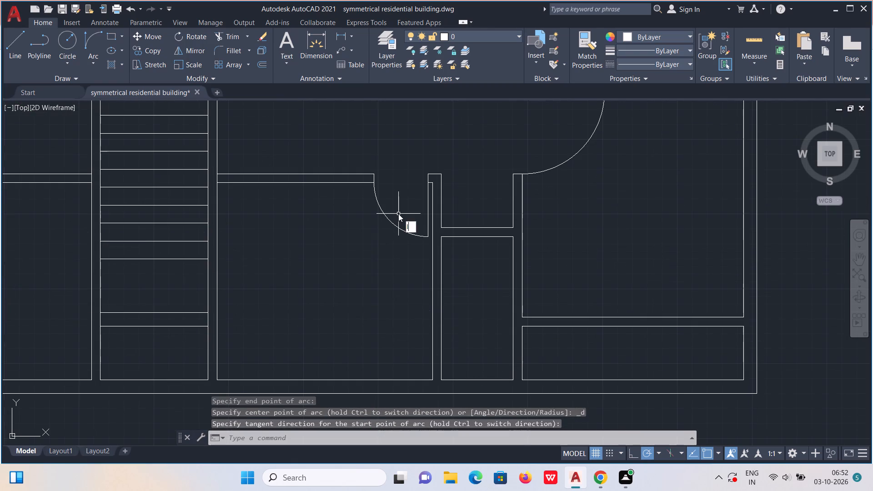
{"action": "left_click", "coordinate": [439, 228]}
{"action": "left_click", "coordinate": [441, 242]}
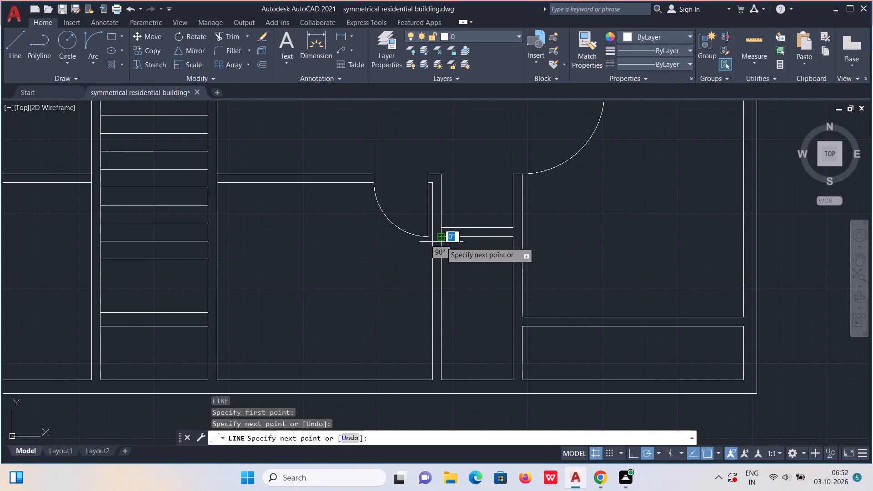
{"action": "key", "text": "Escape"}
{"action": "scroll", "coordinate": [441, 242], "scroll_direction": "up", "scroll_amount": 2}
{"action": "left_click", "coordinate": [443, 218]}
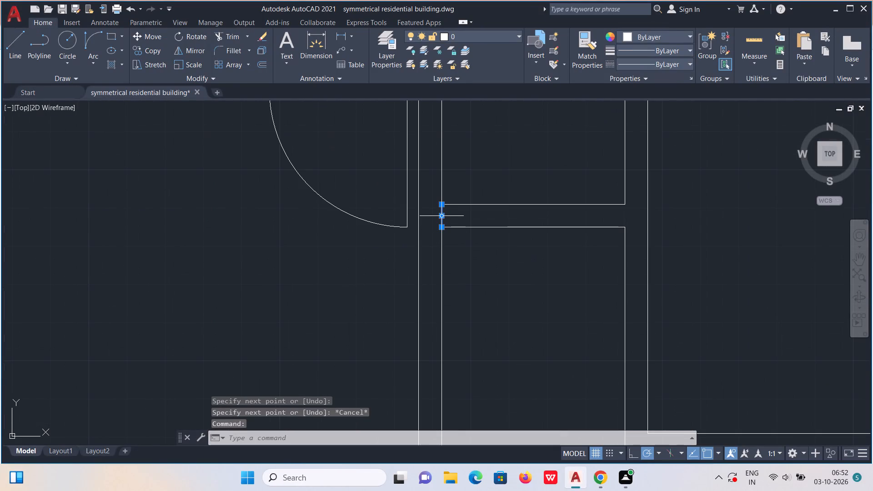
{"action": "key", "text": "m"}
{"action": "key", "text": "Return"}
{"action": "left_click", "coordinate": [443, 218]}
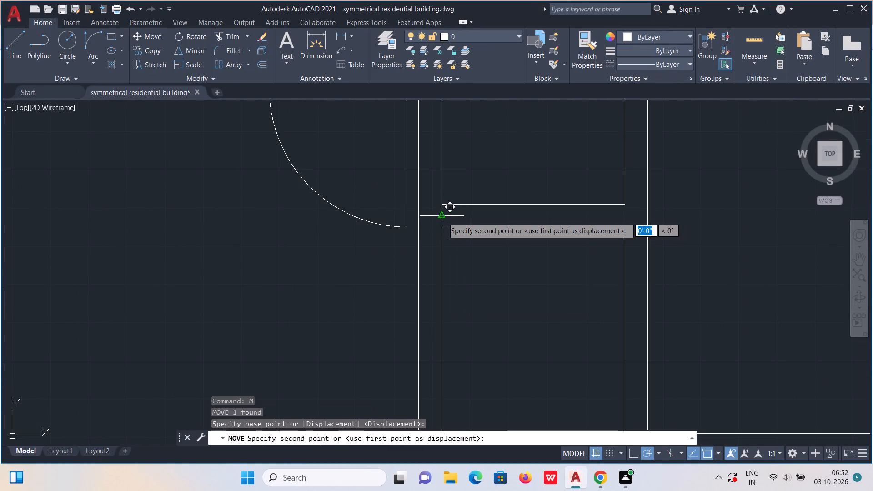
{"action": "key", "text": "3"}
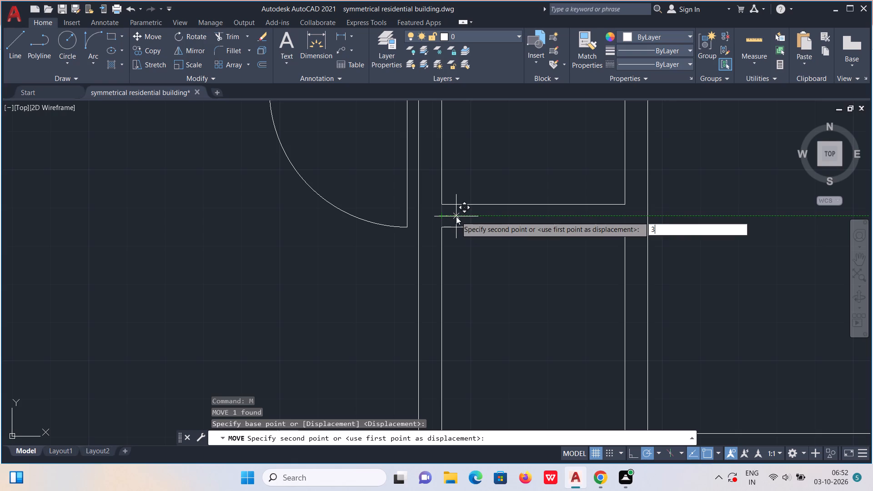
{"action": "key", "text": "shift+quotedbl"}
{"action": "key", "text": "Return"}
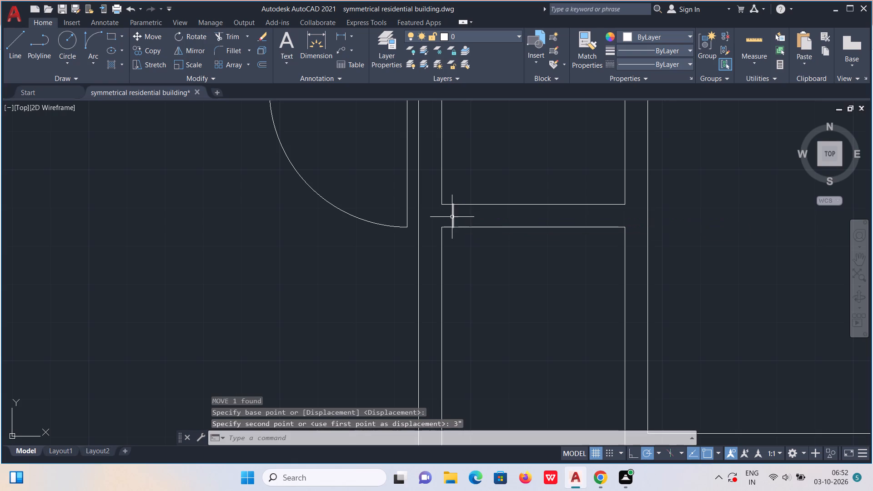
Copy the narrow room's jamb line 2'5" right and trim both wall faces between the two lines to open the doorway.
{"action": "left_click", "coordinate": [452, 217]}
{"action": "type", "text": "co"}
{"action": "key", "text": "Return"}
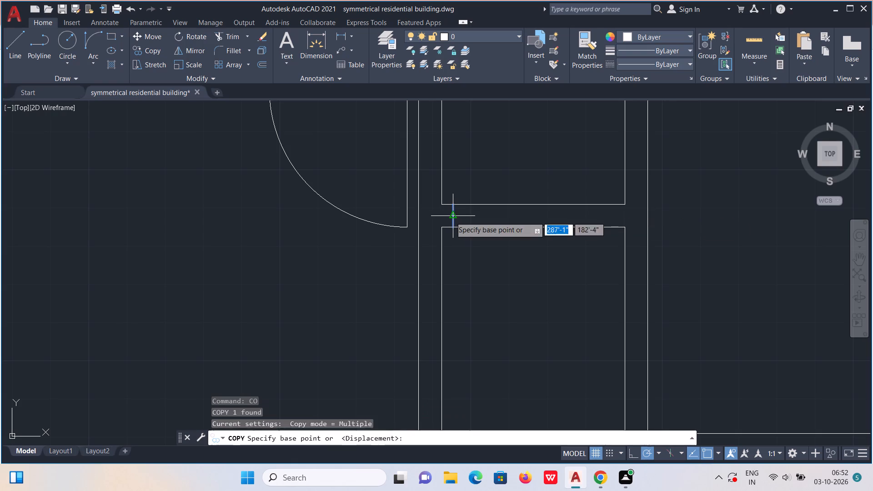
{"action": "left_click", "coordinate": [451, 217]}
{"action": "type", "text": "2'5"}
{"action": "key", "text": "shift+quotedbl"}
{"action": "key", "text": "Return"}
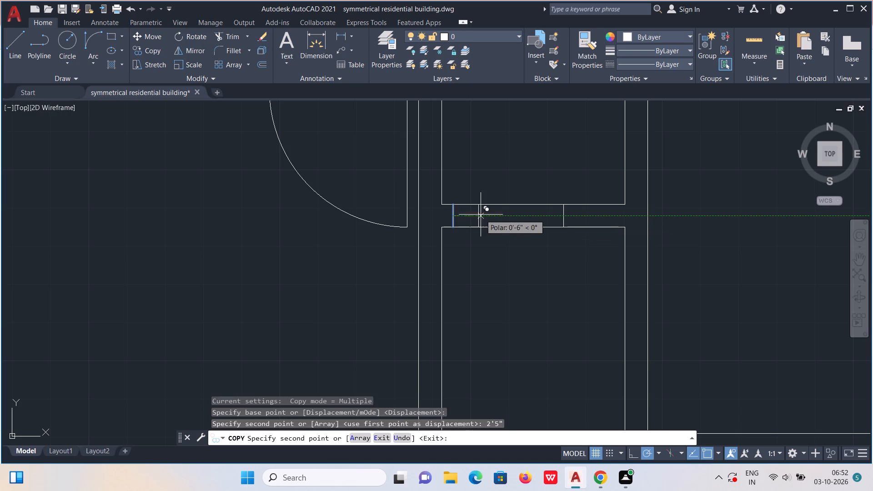
{"action": "left_click", "coordinate": [236, 37]}
{"action": "left_click_drag", "start_coordinate": [485, 208], "coordinate": [487, 253]}
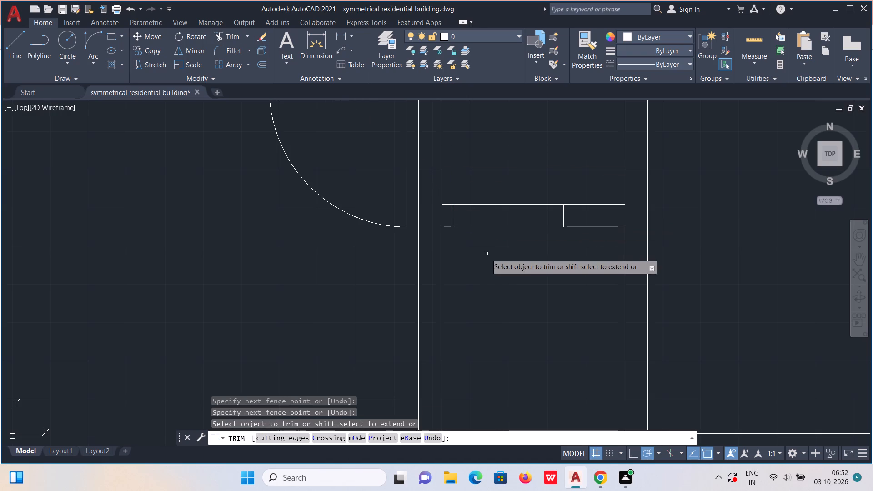
{"action": "left_click_drag", "start_coordinate": [488, 179], "coordinate": [502, 229]}
{"action": "key", "text": "Escape"}
Draw the narrow room's door with a 2'5" leaf line downward from the left jamb and a swing arc ending at the right jamb.
{"action": "key", "text": "l"}
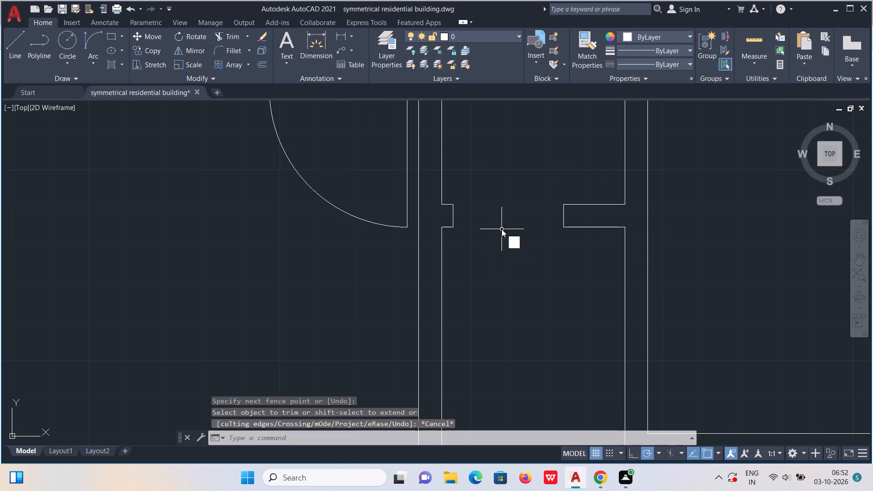
{"action": "key", "text": "Return"}
{"action": "left_click", "coordinate": [454, 229]}
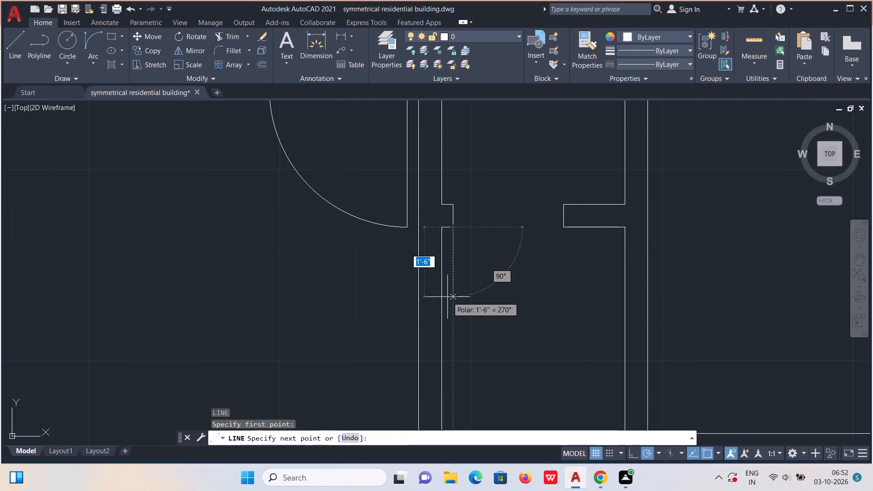
{"action": "type", "text": "2'5\""}
{"action": "key", "text": "Return"}
{"action": "left_click", "coordinate": [89, 41]}
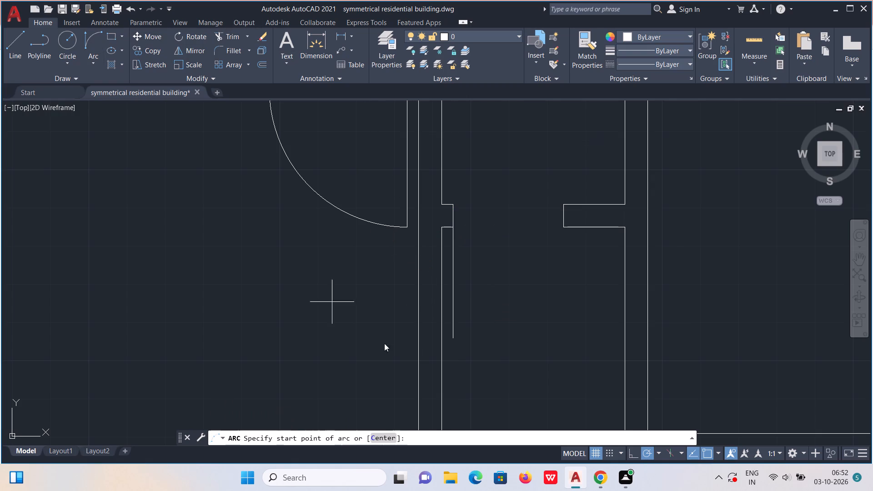
{"action": "left_click", "coordinate": [452, 339]}
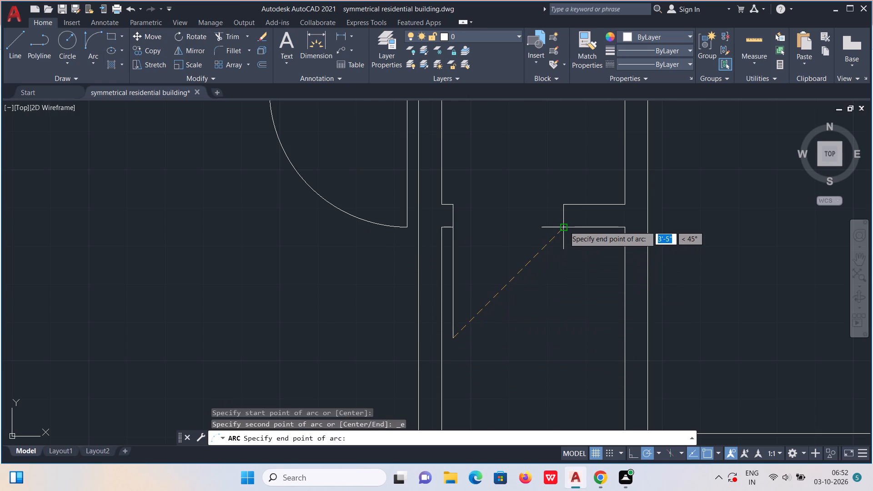
{"action": "left_click", "coordinate": [564, 225]}
{"action": "left_click", "coordinate": [565, 335]}
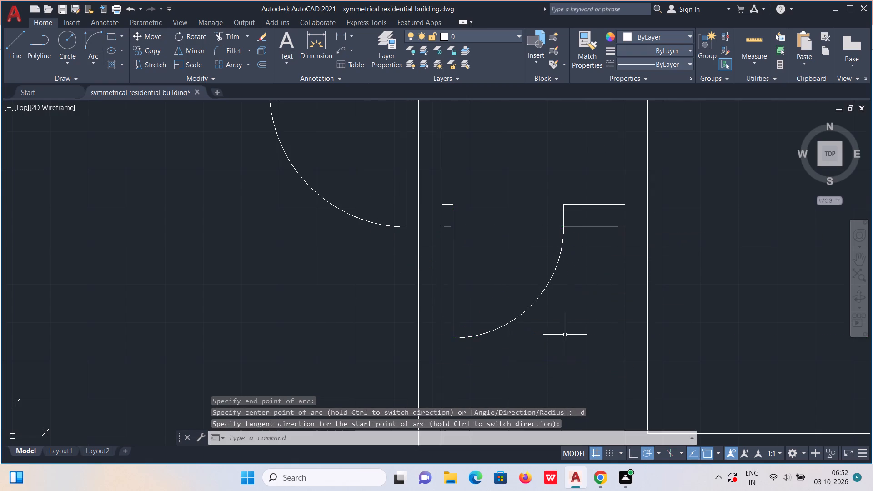
Offset the stairwell's bottom wall line 3' upward using the Through option.
{"action": "scroll", "coordinate": [565, 335], "scroll_direction": "down", "scroll_amount": 2}
{"action": "middle_click_drag", "start_coordinate": [424, 290], "coordinate": [589, 251]}
{"action": "scroll", "coordinate": [424, 290], "scroll_direction": "down", "scroll_amount": 1}
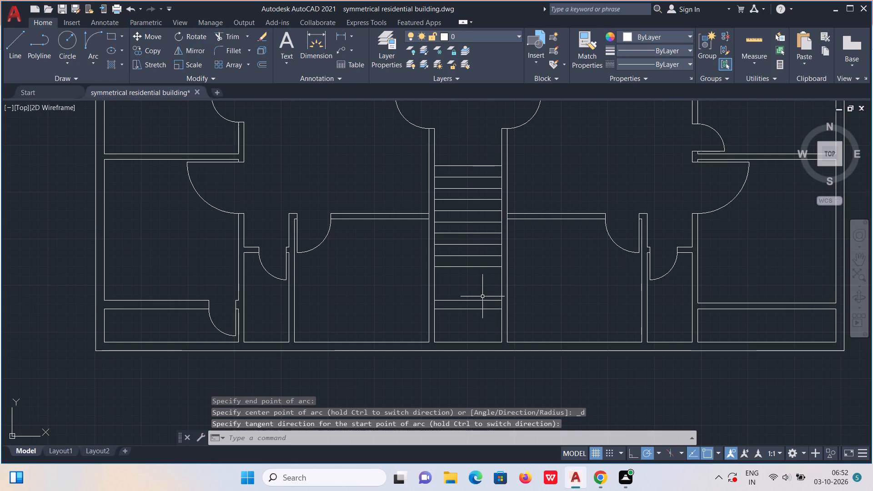
{"action": "scroll", "coordinate": [482, 296], "scroll_direction": "up", "scroll_amount": 1}
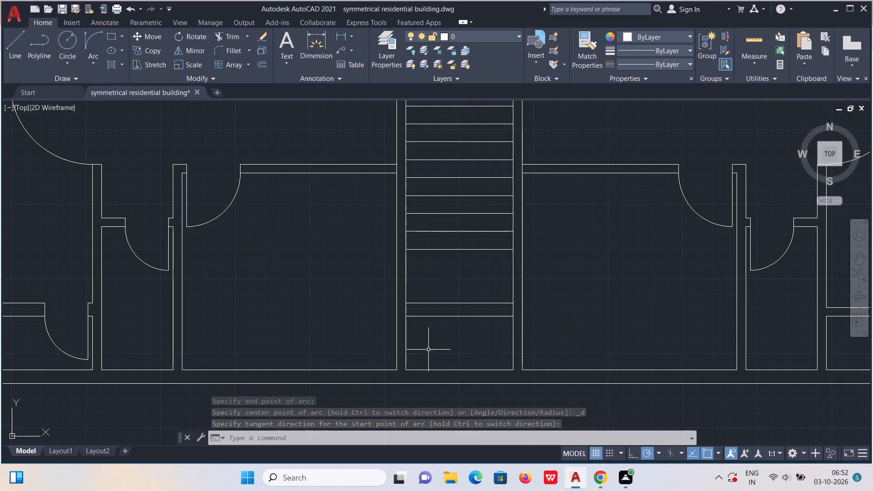
{"action": "left_click", "coordinate": [259, 63]}
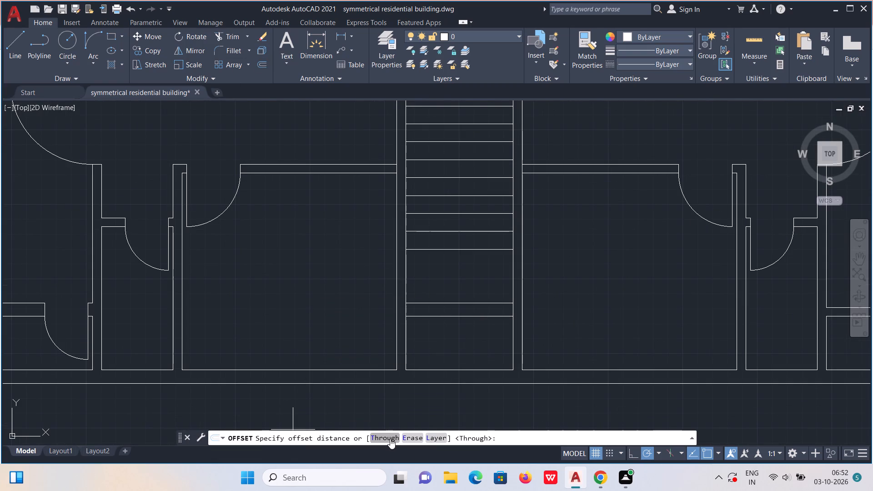
{"action": "left_click", "coordinate": [390, 438]}
{"action": "left_click", "coordinate": [452, 369]}
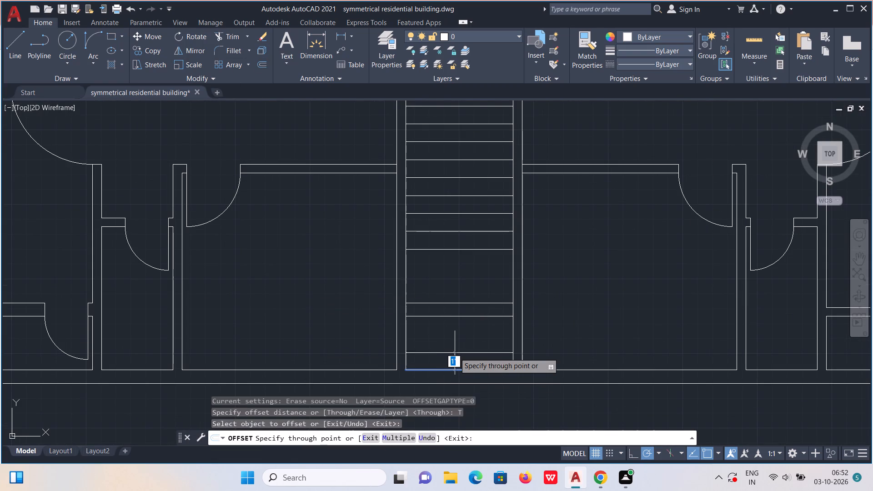
{"action": "type", "text": "3'"}
{"action": "key", "text": "Return"}
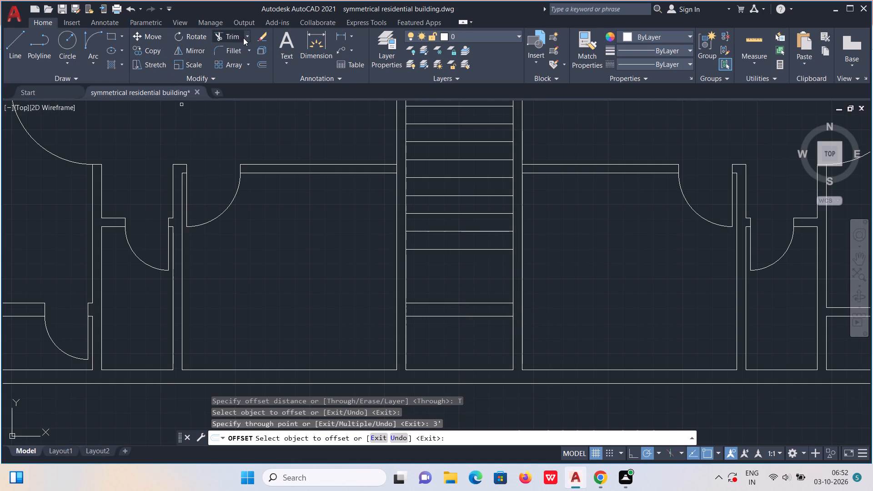
Trim away the stair line just above the 3' offset line.
{"action": "left_click", "coordinate": [231, 33]}
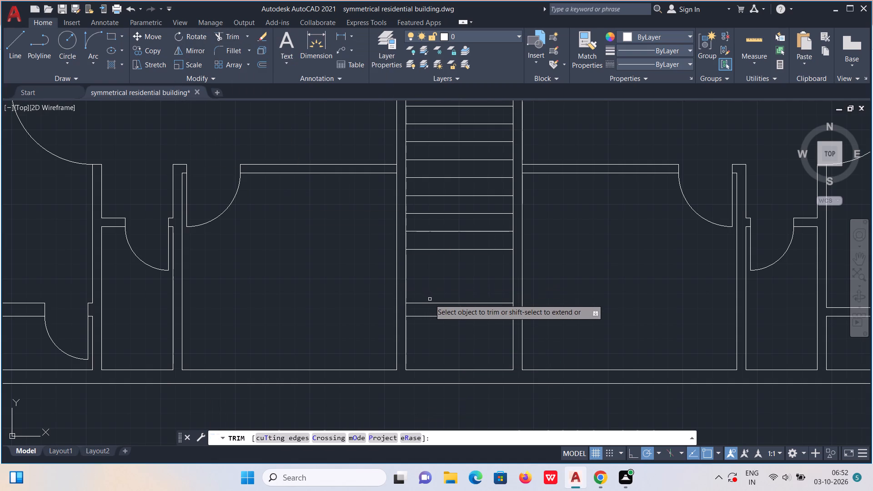
{"action": "left_click", "coordinate": [431, 302]}
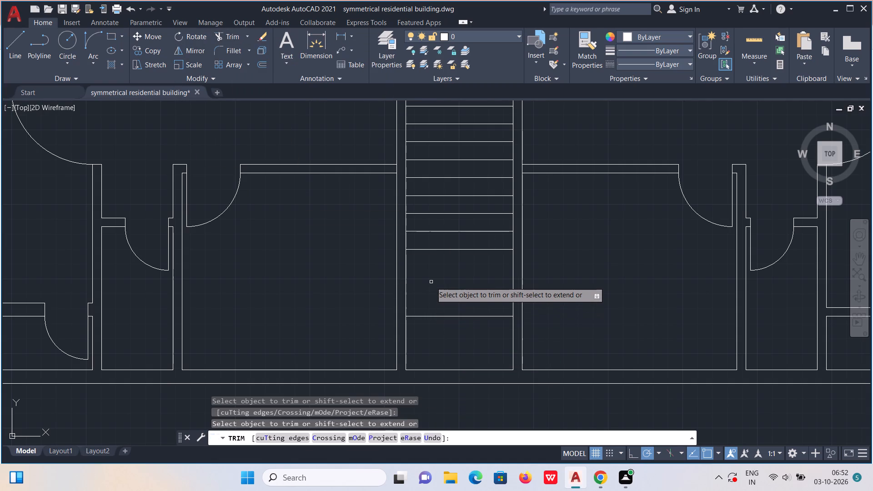
{"action": "key", "text": "Escape"}
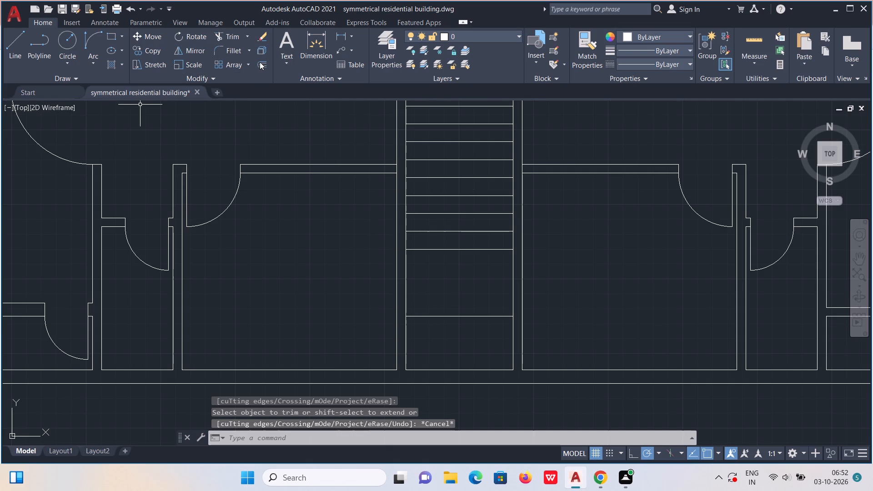
Offset the 3' landing line upward three times in succession at 1' spacing to start the new stair treads.
{"action": "left_click", "coordinate": [262, 61]}
{"action": "left_click", "coordinate": [380, 433]}
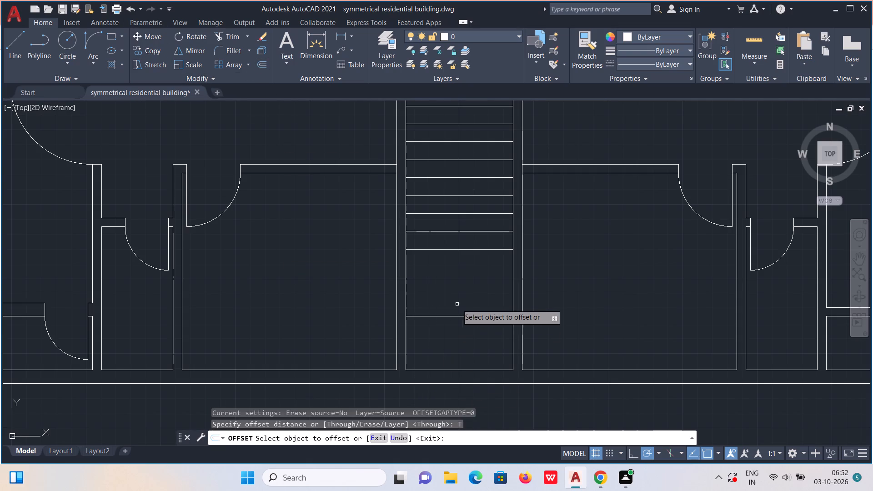
{"action": "left_click", "coordinate": [460, 316]}
{"action": "type", "text": "1'"}
{"action": "key", "text": "Return"}
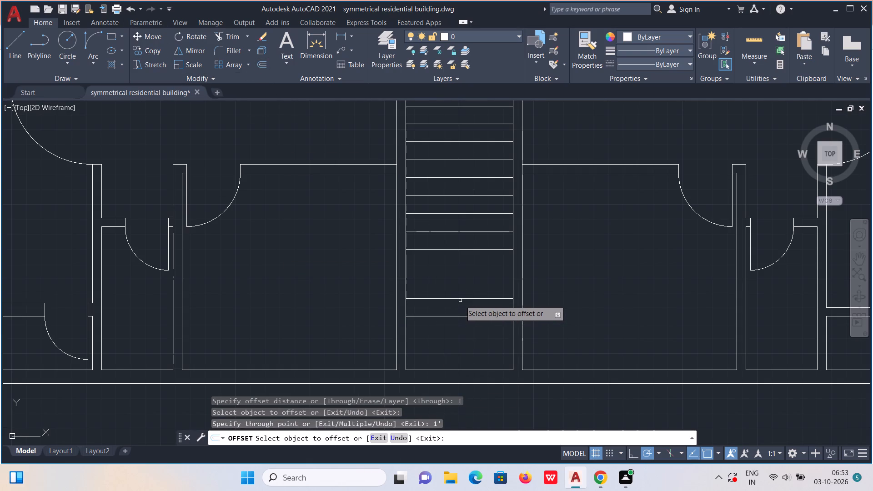
{"action": "left_click", "coordinate": [460, 297]}
{"action": "type", "text": "1'"}
{"action": "key", "text": "Return"}
{"action": "left_click", "coordinate": [455, 279]}
{"action": "type", "text": "1'"}
{"action": "key", "text": "Return"}
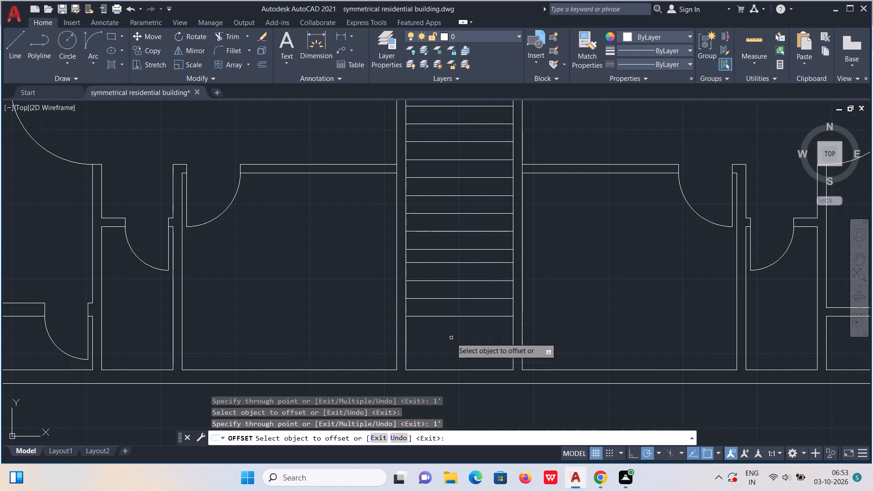
Trim away all the old tread lines above the three new 1' treads in the stairwell.
{"action": "left_click", "coordinate": [236, 34]}
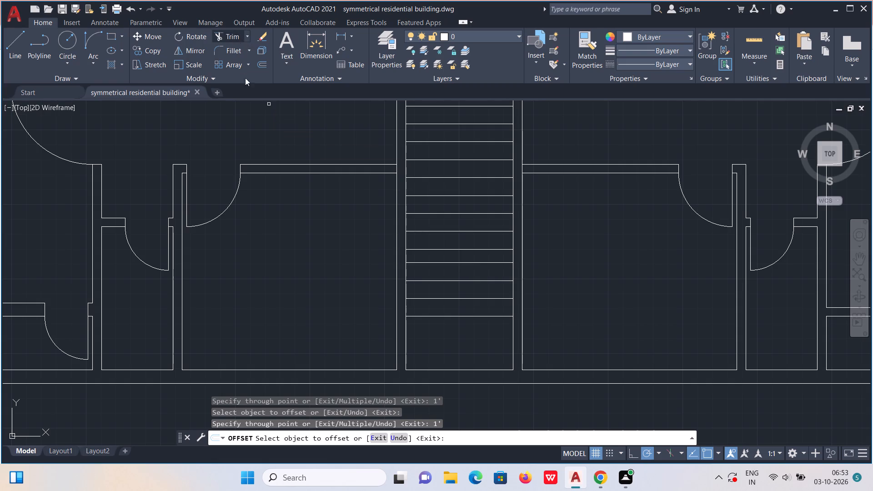
{"action": "left_click", "coordinate": [461, 248]}
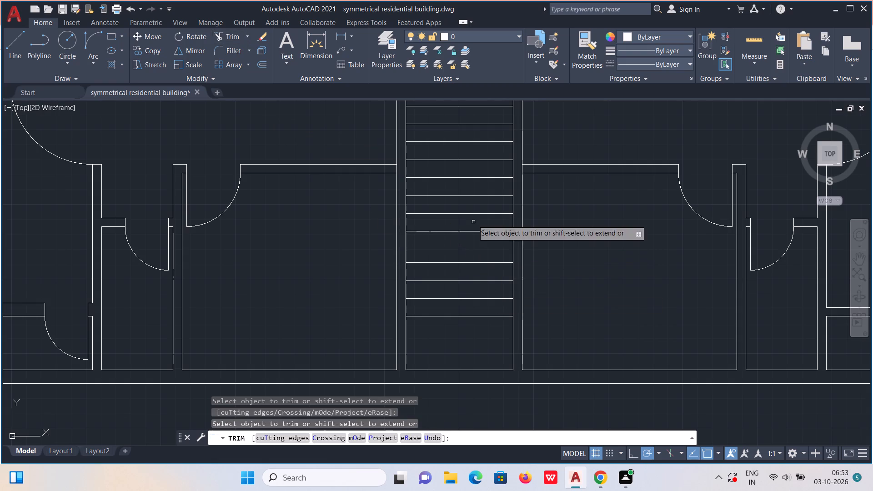
{"action": "middle_click_drag", "start_coordinate": [458, 208], "coordinate": [448, 290]}
{"action": "left_click_drag", "start_coordinate": [442, 150], "coordinate": [465, 334]}
{"action": "key", "text": "Escape"}
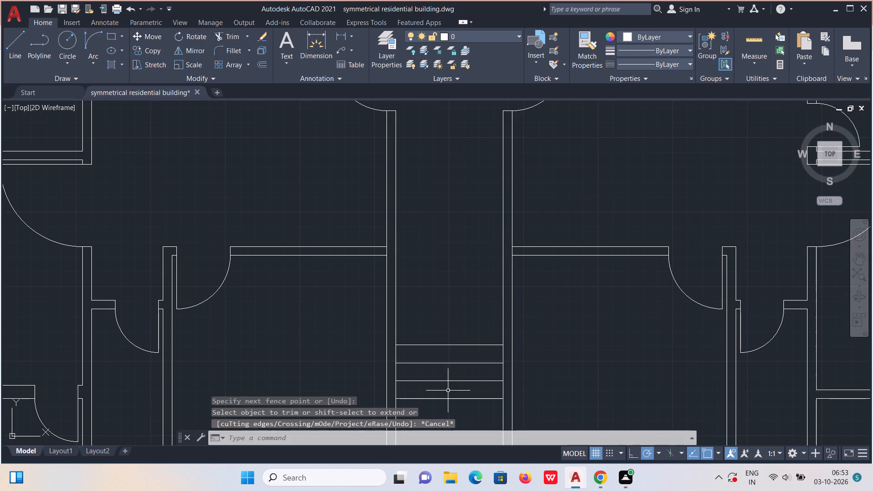
Add three more stair treads above the topmost new one by offsetting each successive line 1' upward.
{"action": "left_click", "coordinate": [261, 60]}
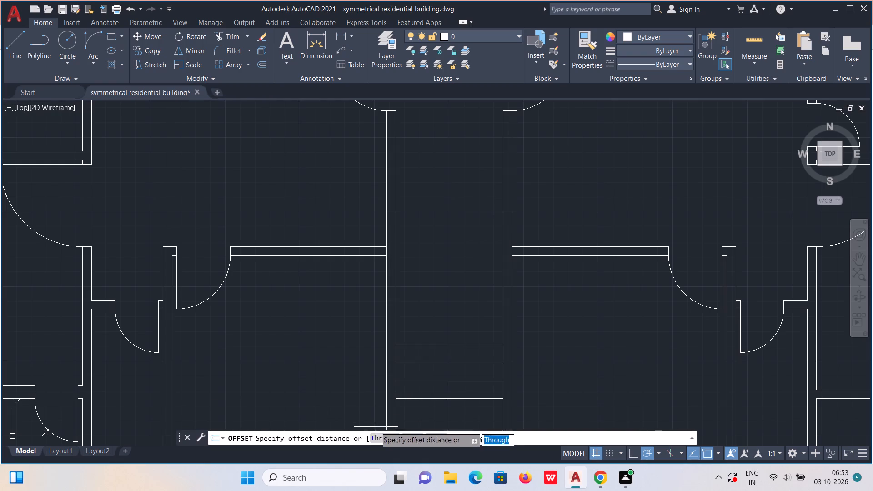
{"action": "left_click", "coordinate": [381, 431]}
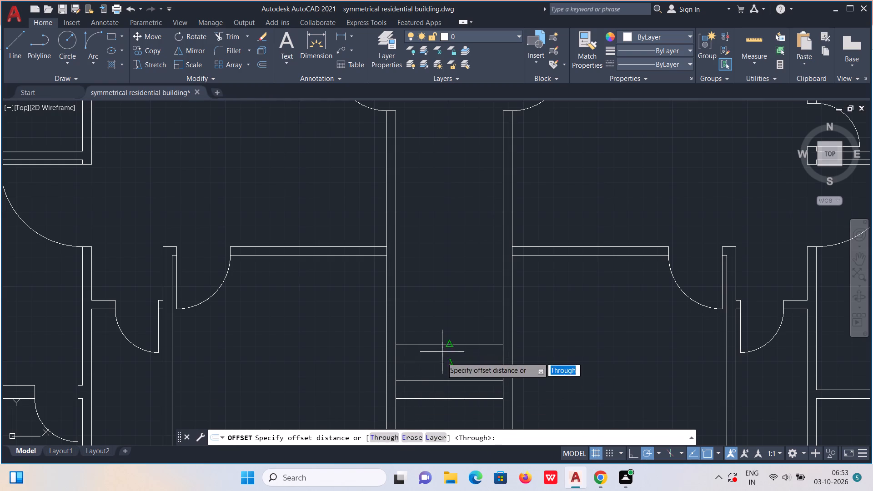
{"action": "left_click", "coordinate": [388, 436]}
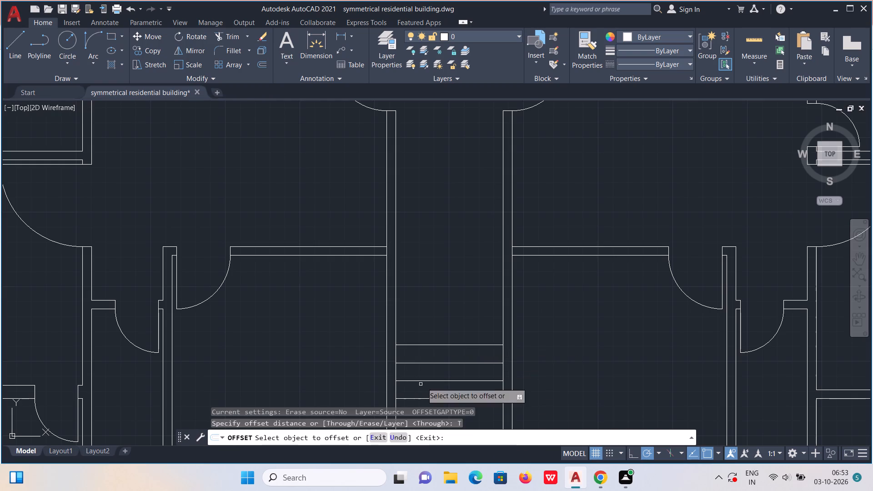
{"action": "left_click", "coordinate": [459, 343]}
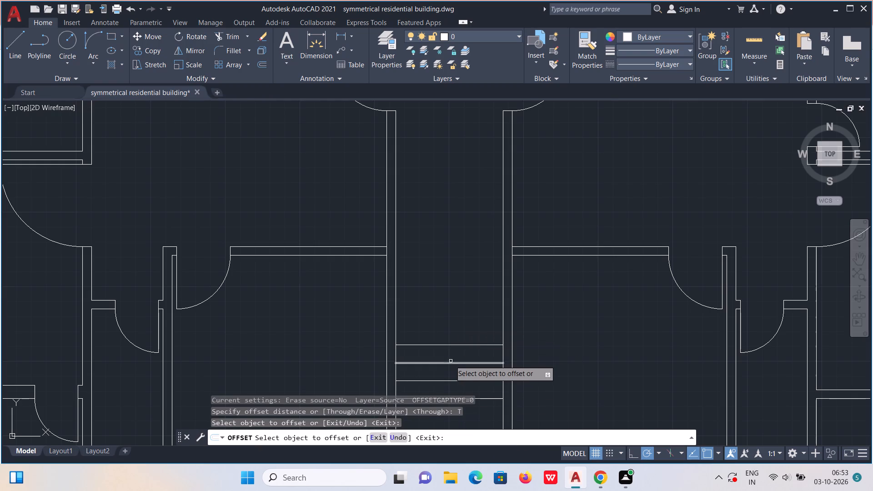
{"action": "left_click", "coordinate": [450, 345]}
{"action": "type", "text": "1'"}
{"action": "key", "text": "Return"}
{"action": "left_click", "coordinate": [445, 328]}
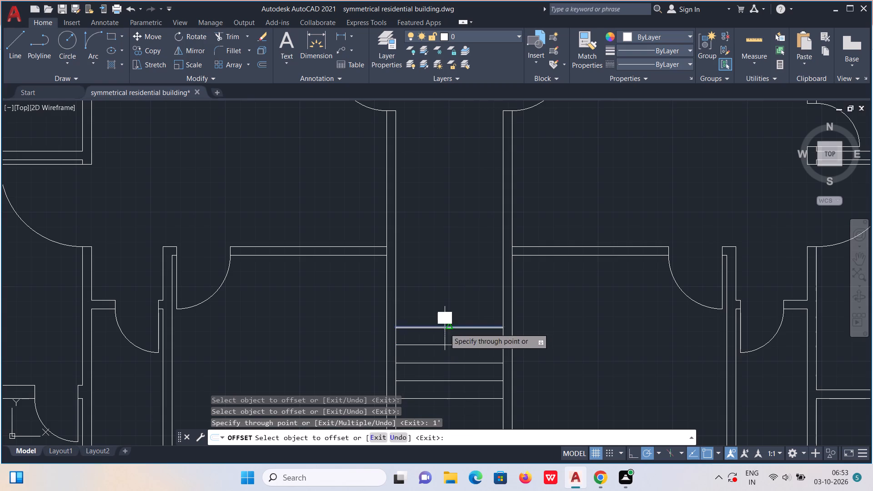
{"action": "type", "text": "1'"}
{"action": "key", "text": "Return"}
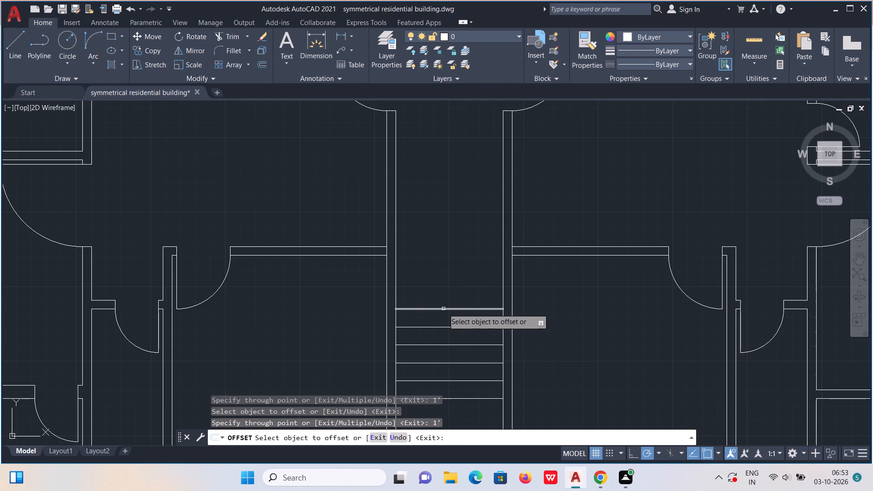
{"action": "left_click", "coordinate": [443, 308]}
{"action": "type", "text": "1'"}
{"action": "key", "text": "Return"}
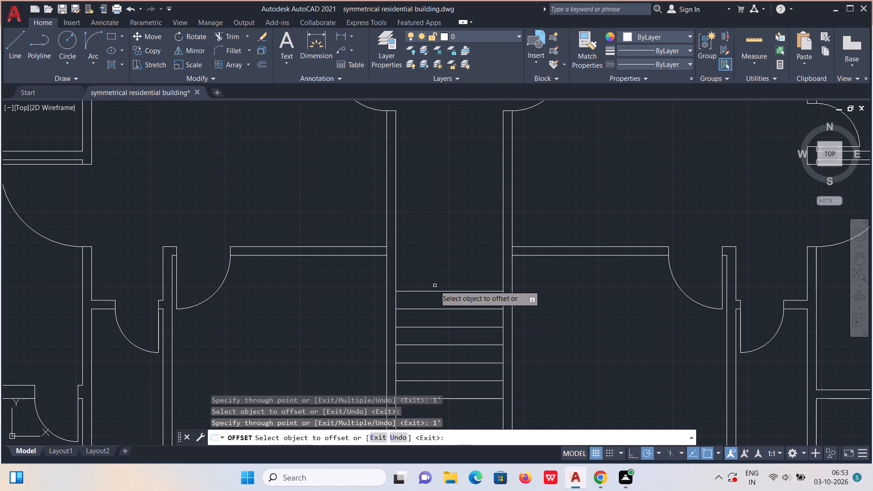
Extend the stair flight with four further treads, offsetting each successive top line 1' upward.
{"action": "left_click", "coordinate": [438, 291]}
{"action": "type", "text": "1'"}
{"action": "key", "text": "Return"}
{"action": "left_click", "coordinate": [437, 273]}
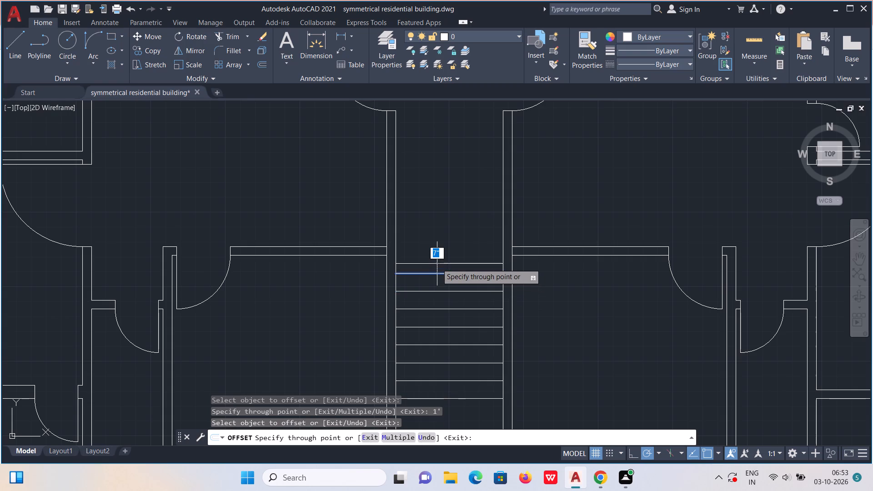
{"action": "type", "text": "1'"}
{"action": "key", "text": "Return"}
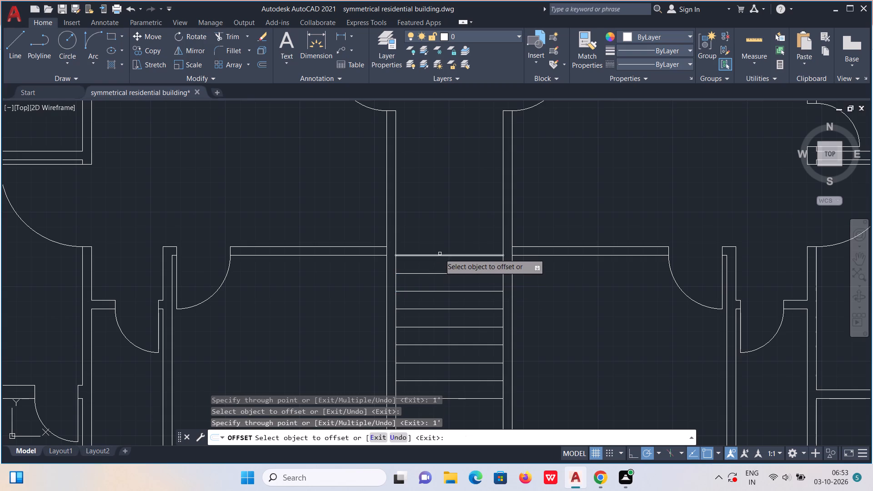
{"action": "left_click", "coordinate": [441, 254]}
{"action": "left_click", "coordinate": [442, 257]}
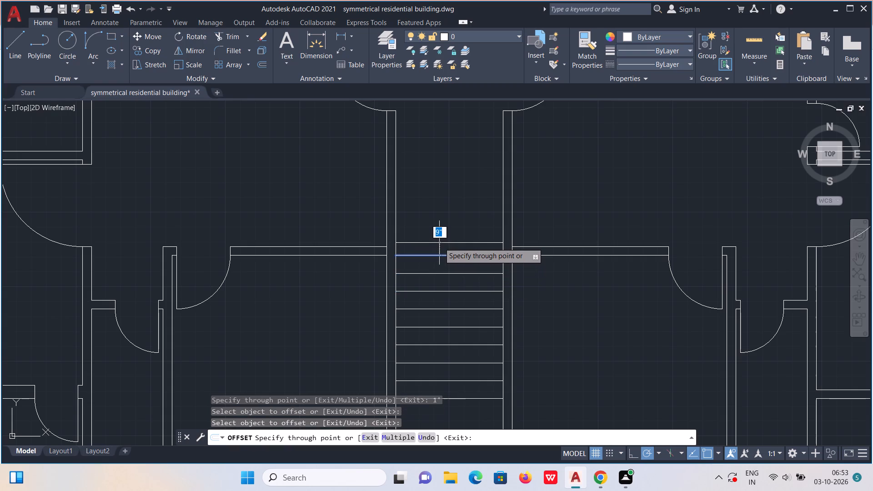
{"action": "type", "text": "1'"}
{"action": "key", "text": "Return"}
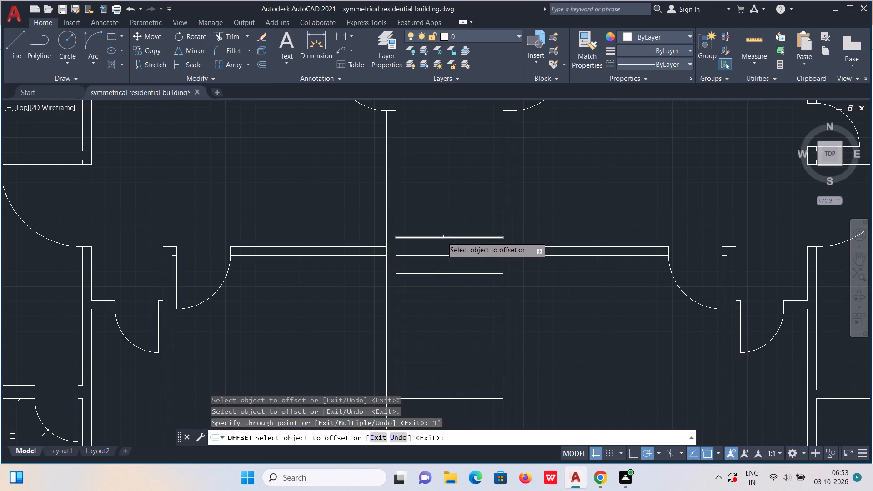
{"action": "left_click", "coordinate": [444, 237]}
{"action": "type", "text": "1'"}
{"action": "key", "text": "Return"}
{"action": "scroll", "coordinate": [444, 225], "scroll_direction": "down", "scroll_amount": 2}
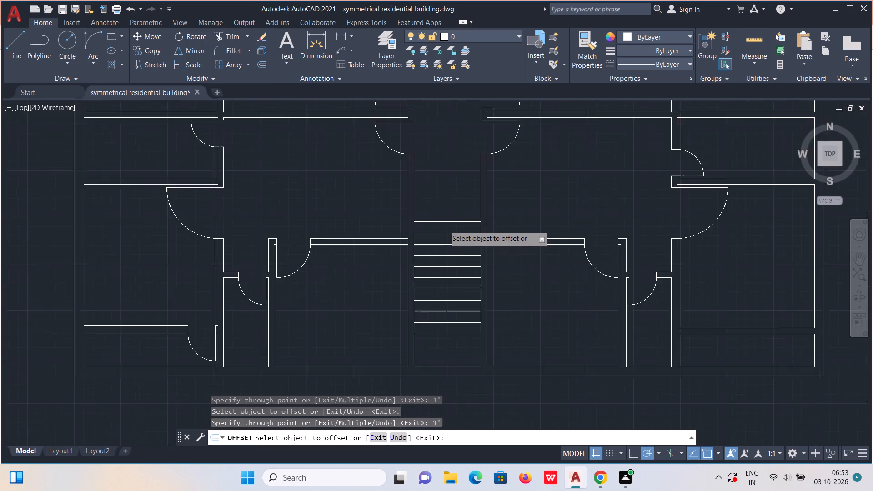
{"action": "key", "text": "Escape"}
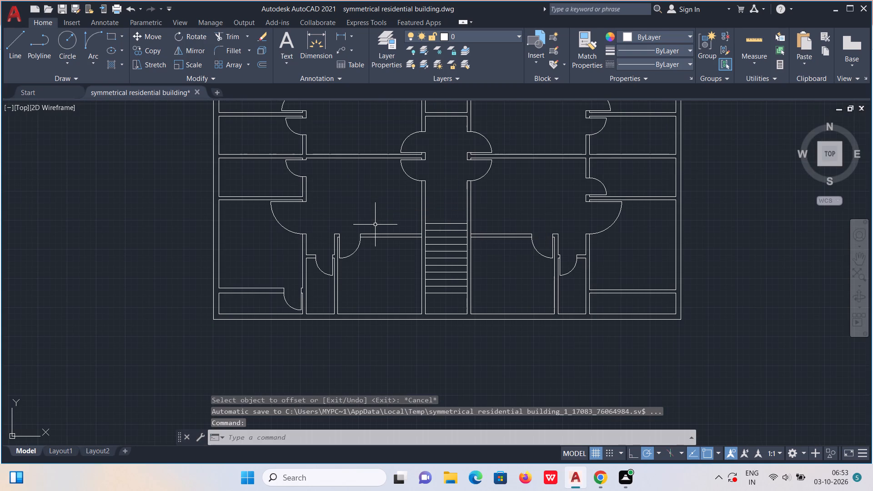
Draw a jamb line across the inner end of the bottom-right small room's top wall and move it 3" along the wall.
{"action": "middle_click_drag", "start_coordinate": [375, 224], "coordinate": [384, 268]}
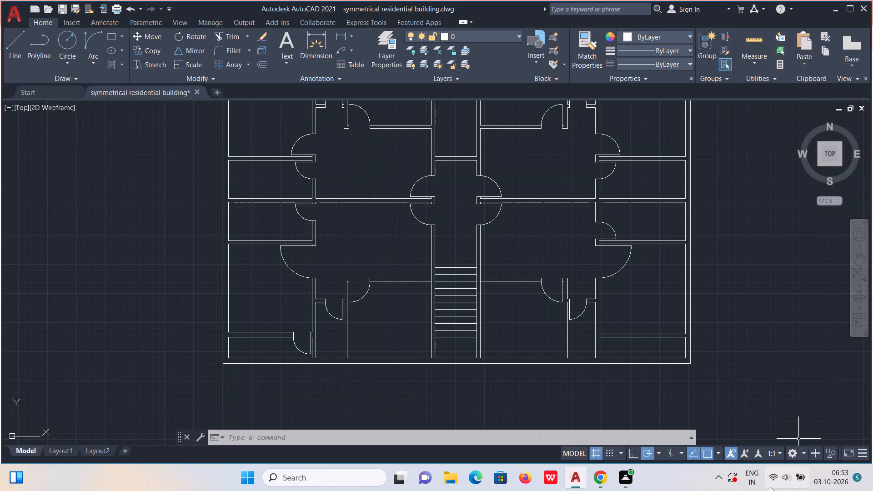
{"action": "scroll", "coordinate": [637, 341], "scroll_direction": "up", "scroll_amount": 2}
{"action": "key", "text": "l"}
{"action": "key", "text": "Return"}
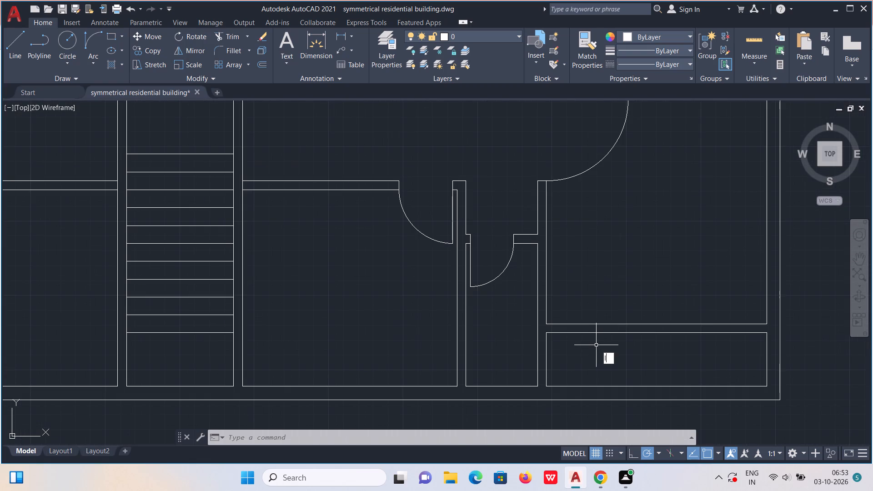
{"action": "scroll", "coordinate": [565, 331], "scroll_direction": "up", "scroll_amount": 1}
{"action": "left_click_drag", "start_coordinate": [536, 322], "coordinate": [536, 330]}
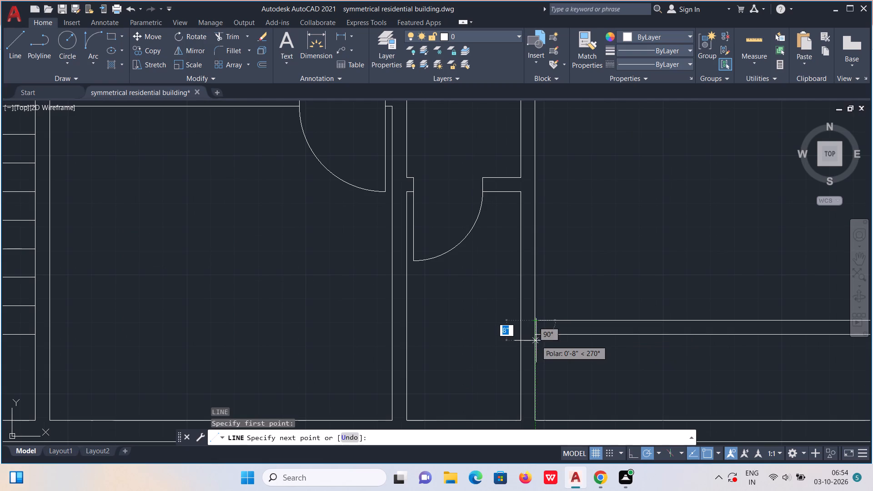
{"action": "left_click", "coordinate": [537, 335]}
{"action": "key", "text": "Escape"}
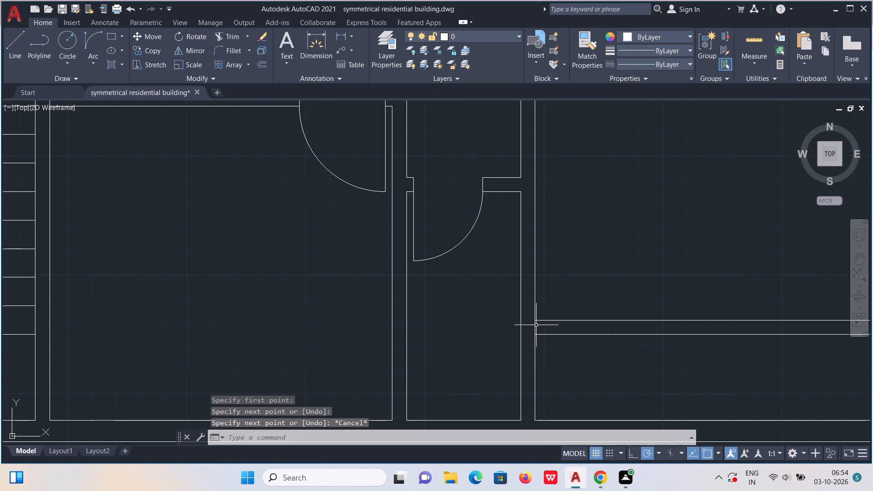
{"action": "left_click", "coordinate": [534, 327]}
{"action": "key", "text": "m"}
{"action": "key", "text": "Return"}
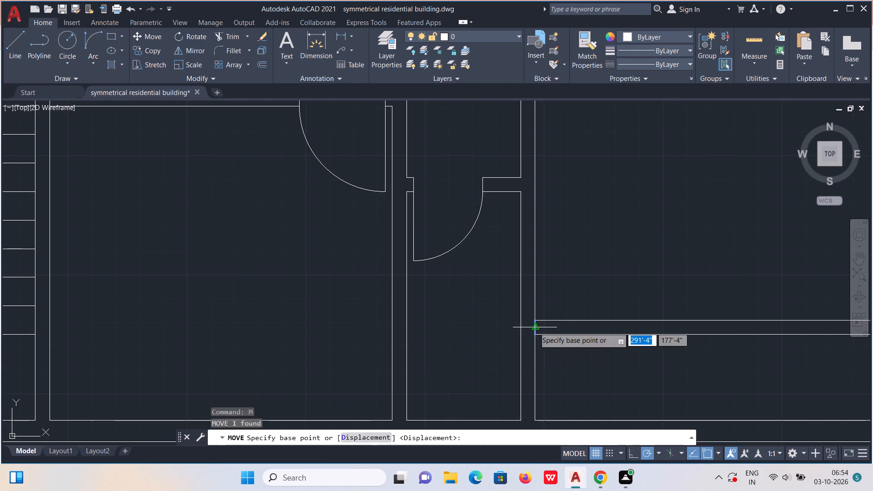
{"action": "left_click", "coordinate": [534, 328]}
{"action": "type", "text": "3\""}
{"action": "key", "text": "Return"}
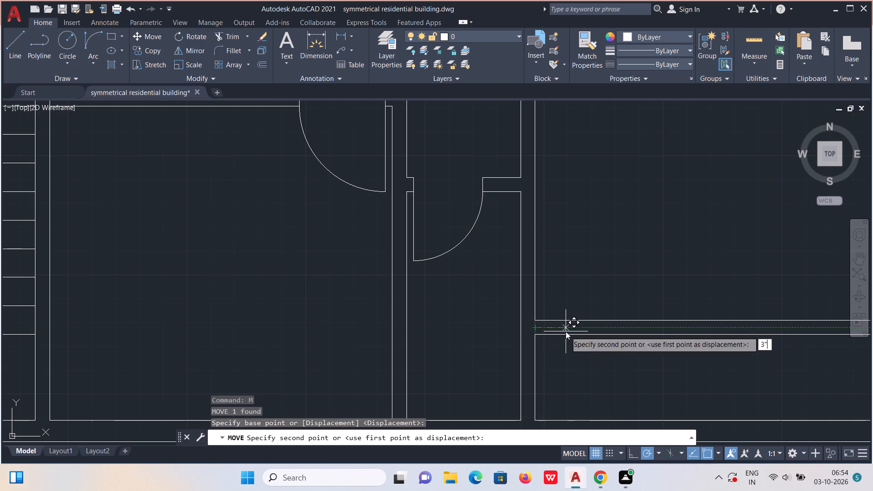
Copy the jamb line 2'5" along the wall and trim the wall lines between both jambs to open the doorway.
{"action": "left_click", "coordinate": [543, 328]}
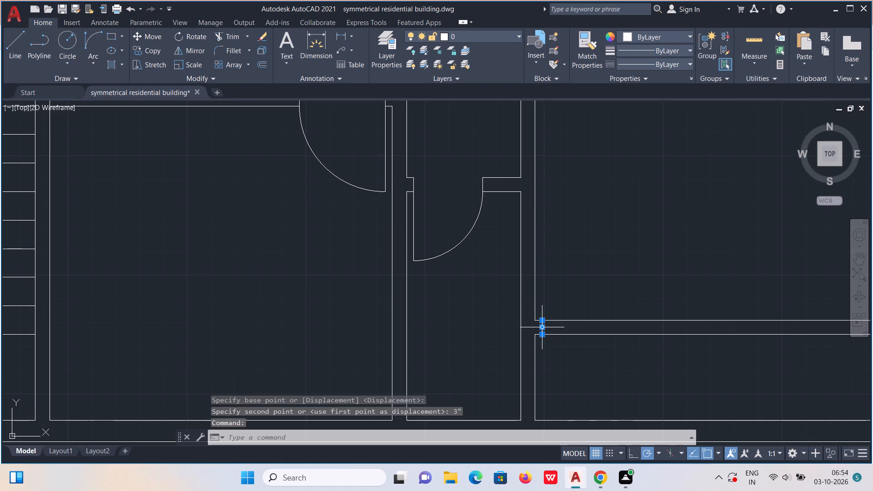
{"action": "type", "text": "co"}
{"action": "key", "text": "Return"}
{"action": "left_click", "coordinate": [543, 328]}
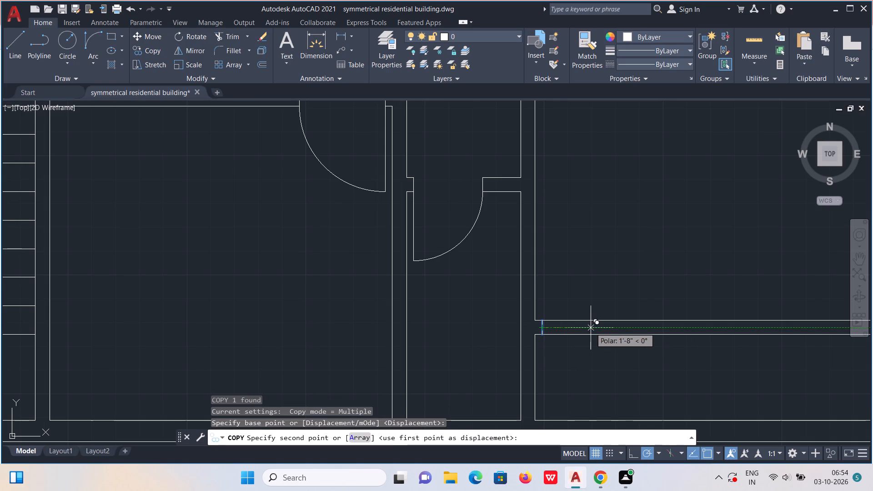
{"action": "type", "text": "2'5\""}
{"action": "key", "text": "Return"}
{"action": "left_click", "coordinate": [236, 37]}
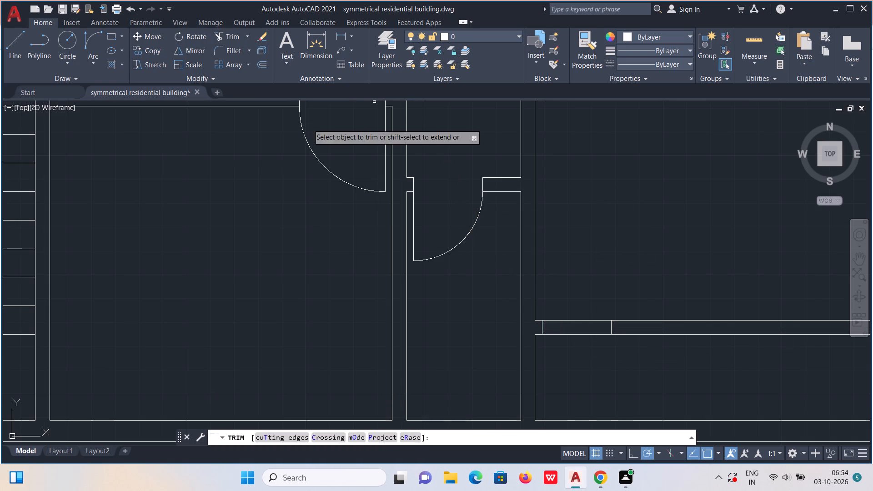
{"action": "left_click_drag", "start_coordinate": [576, 322], "coordinate": [577, 342]}
{"action": "left_click_drag", "start_coordinate": [577, 325], "coordinate": [577, 346]}
{"action": "key", "text": "Escape"}
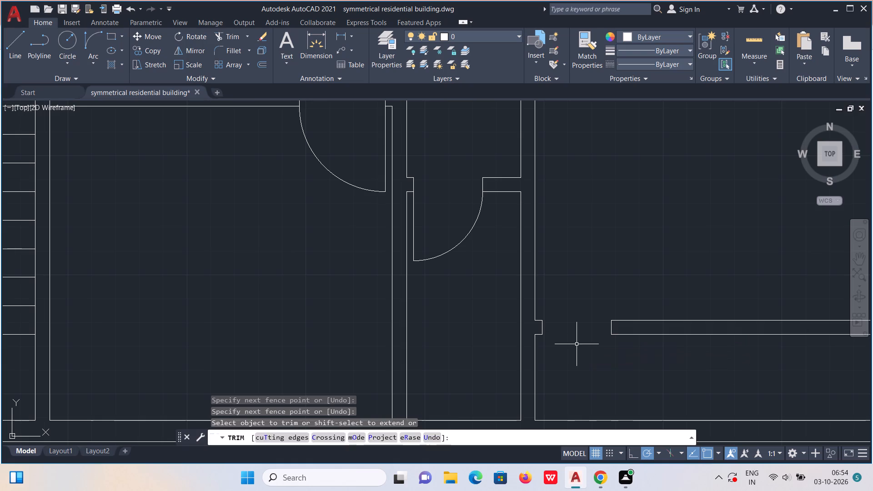
Draw the 2'5" door leaf down from the new opening's inner jamb and add its swing arc to the opposite jamb.
{"action": "key", "text": "l"}
{"action": "key", "text": "Return"}
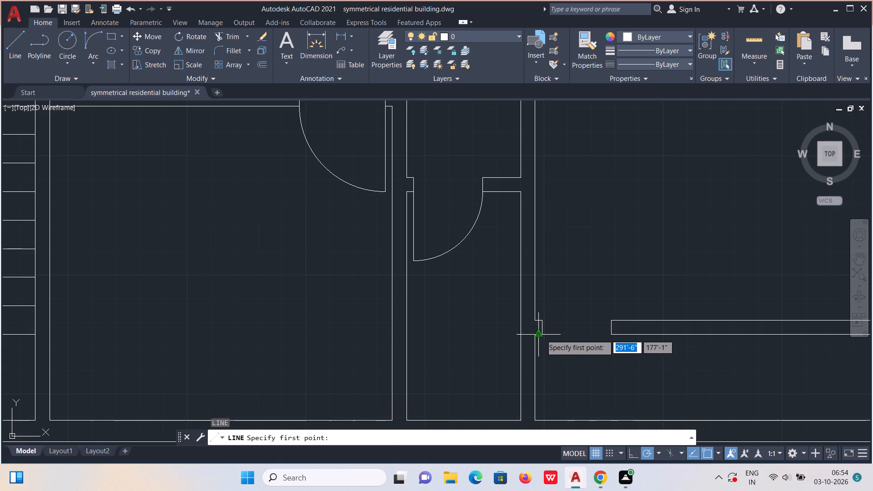
{"action": "left_click", "coordinate": [544, 335]}
{"action": "type", "text": "2'"}
{"action": "key", "text": "5"}
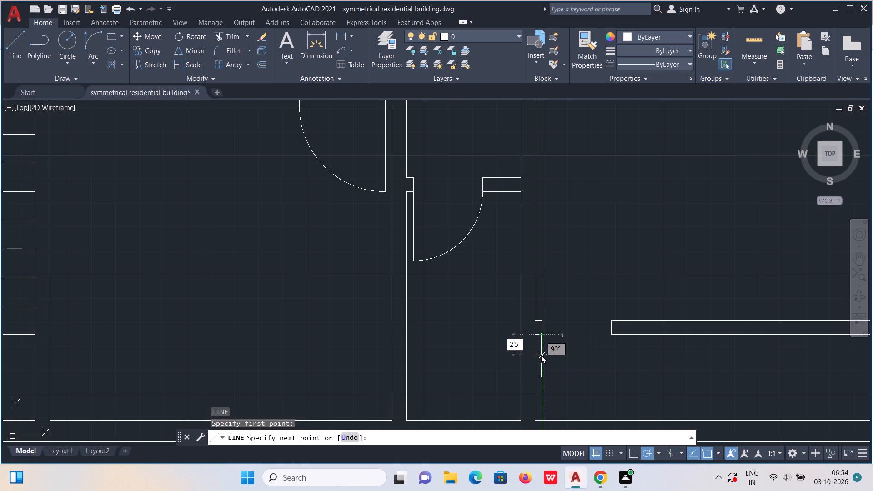
{"action": "key", "text": "shift+quotedbl"}
{"action": "key", "text": "Return"}
{"action": "left_click", "coordinate": [95, 37]}
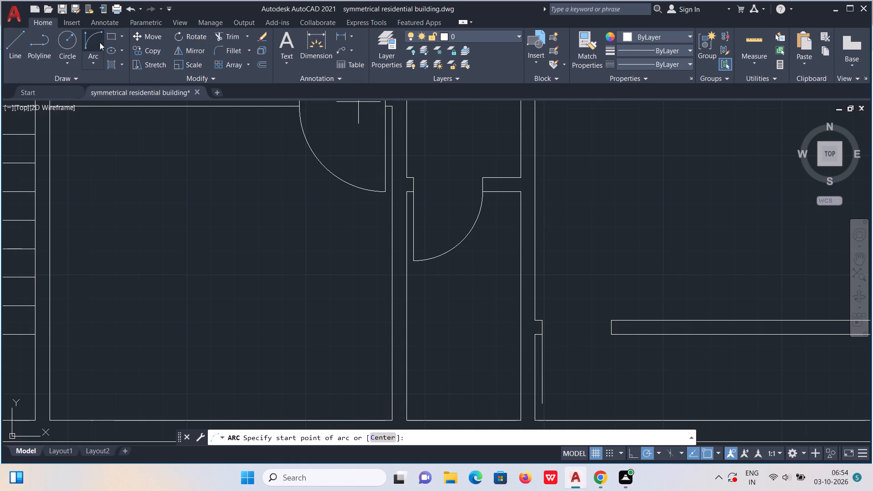
{"action": "left_click", "coordinate": [542, 403]}
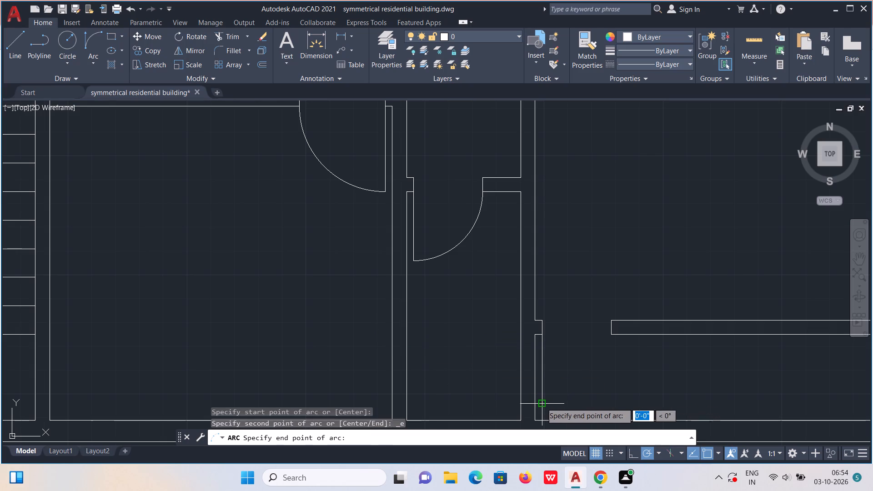
{"action": "left_click", "coordinate": [612, 333]}
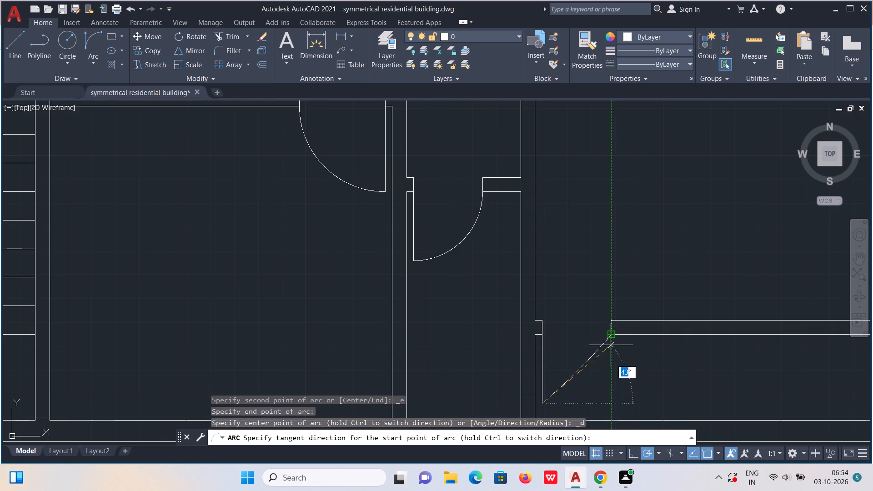
{"action": "left_click", "coordinate": [614, 406]}
{"action": "key", "text": "Escape"}
Draw a short line across the outer end of the wall beneath the top-left small room.
{"action": "scroll", "coordinate": [614, 405], "scroll_direction": "down", "scroll_amount": 4}
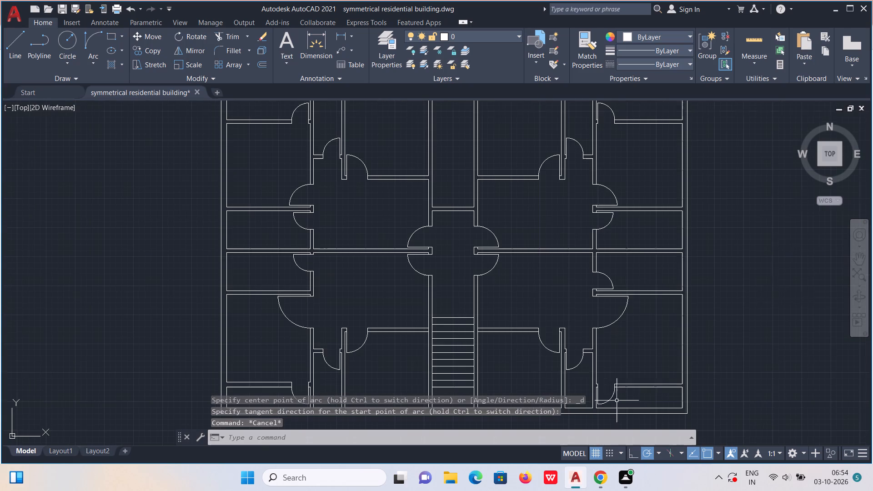
{"action": "middle_click_drag", "start_coordinate": [490, 291], "coordinate": [649, 403]}
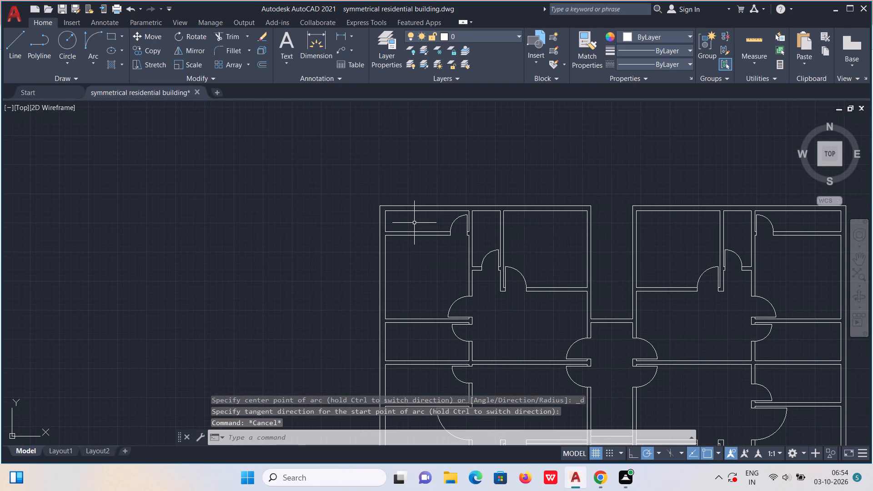
{"action": "scroll", "coordinate": [414, 223], "scroll_direction": "up", "scroll_amount": 1}
{"action": "scroll", "coordinate": [421, 249], "scroll_direction": "down", "scroll_amount": 1}
{"action": "middle_click_drag", "start_coordinate": [529, 402], "coordinate": [518, 339]}
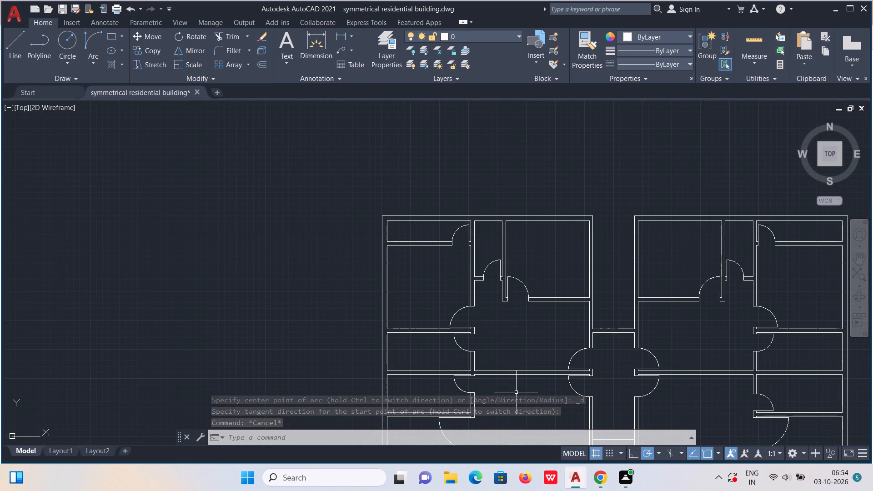
{"action": "middle_click_drag", "start_coordinate": [518, 339], "coordinate": [525, 303]}
{"action": "middle_click_drag", "start_coordinate": [532, 292], "coordinate": [527, 144]}
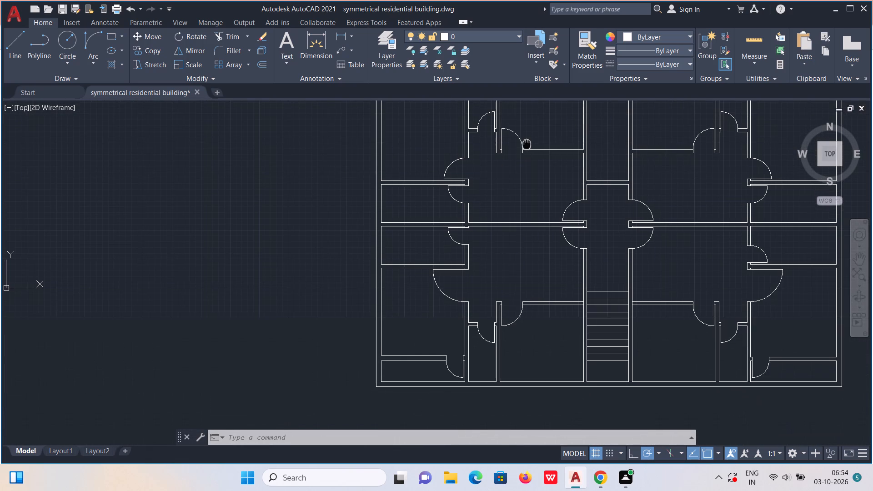
{"action": "middle_click_drag", "start_coordinate": [527, 144], "coordinate": [537, 273]}
{"action": "scroll", "coordinate": [414, 240], "scroll_direction": "up", "scroll_amount": 1}
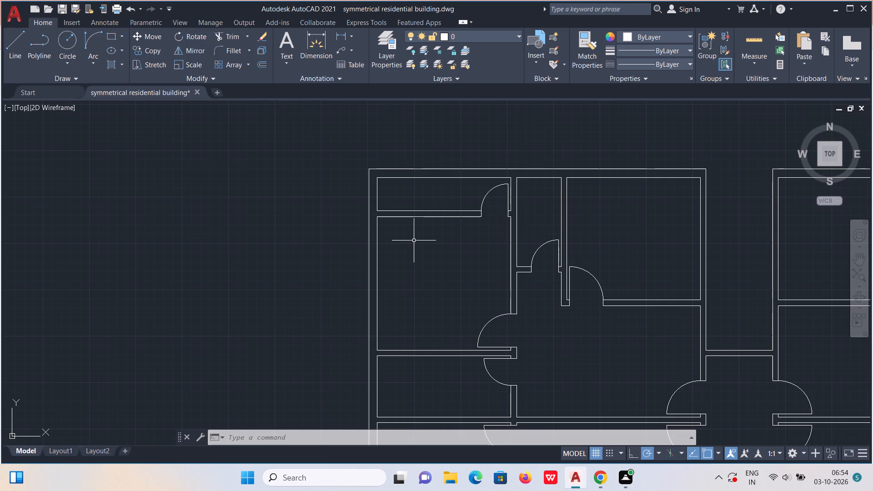
{"action": "key", "text": "l"}
{"action": "key", "text": "Return"}
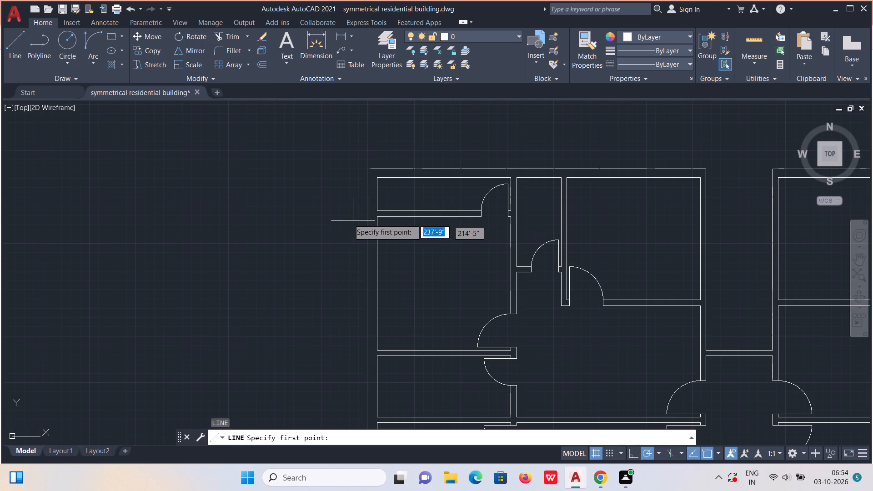
{"action": "scroll", "coordinate": [345, 218], "scroll_direction": "up", "scroll_amount": 1}
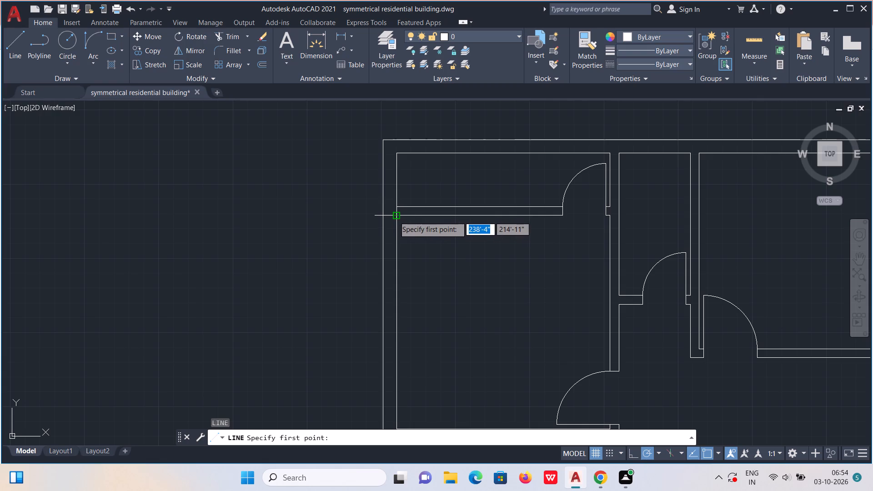
{"action": "left_click", "coordinate": [394, 216]}
{"action": "left_click", "coordinate": [397, 203]}
{"action": "key", "text": "Escape"}
Move the short cross line inward along the wall, away from the outer wall, as the first window jamb.
{"action": "scroll", "coordinate": [392, 213], "scroll_direction": "up", "scroll_amount": 1}
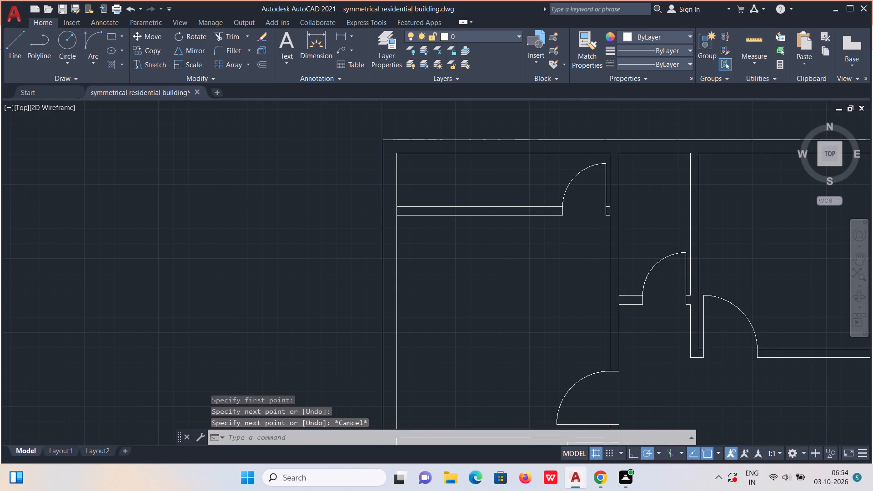
{"action": "left_click", "coordinate": [399, 208]}
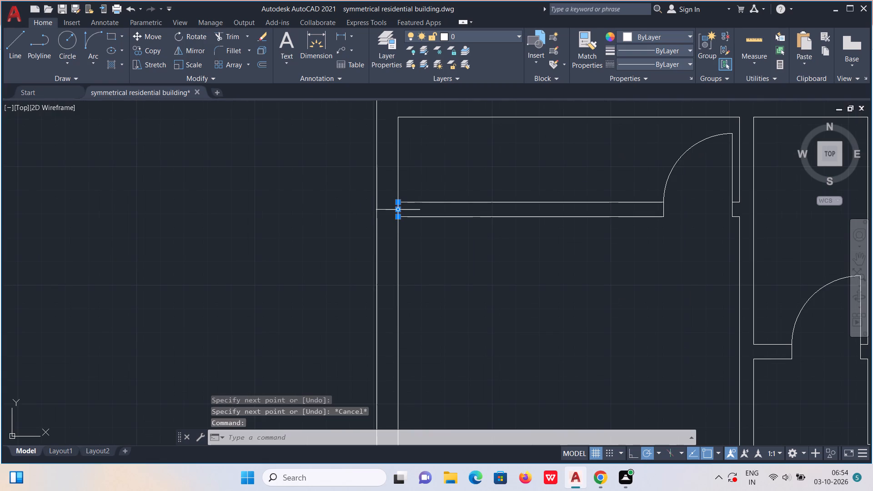
{"action": "key", "text": "m"}
{"action": "key", "text": "Return"}
{"action": "left_click", "coordinate": [399, 208]}
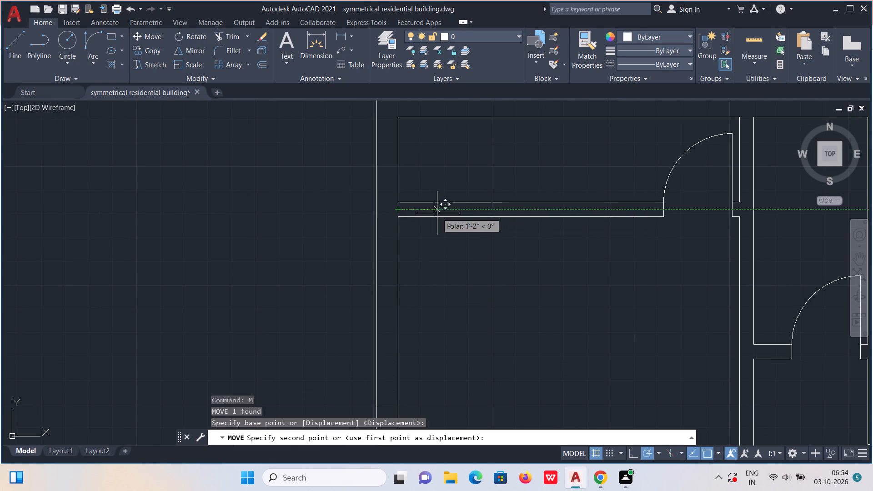
{"action": "left_click", "coordinate": [455, 212]}
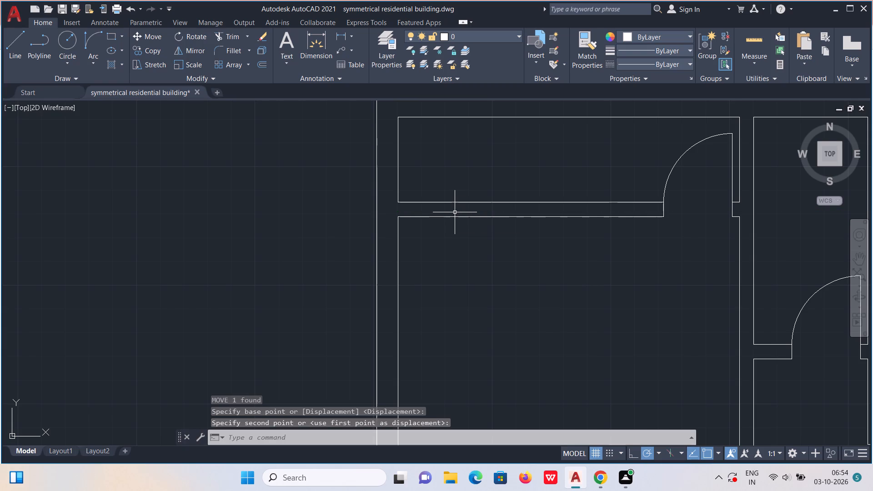
Copy the window jamb line about 4'6" along the wall toward the door.
{"action": "left_click", "coordinate": [455, 212]}
{"action": "type", "text": "co"}
{"action": "key", "text": "Return"}
{"action": "left_click", "coordinate": [455, 212]}
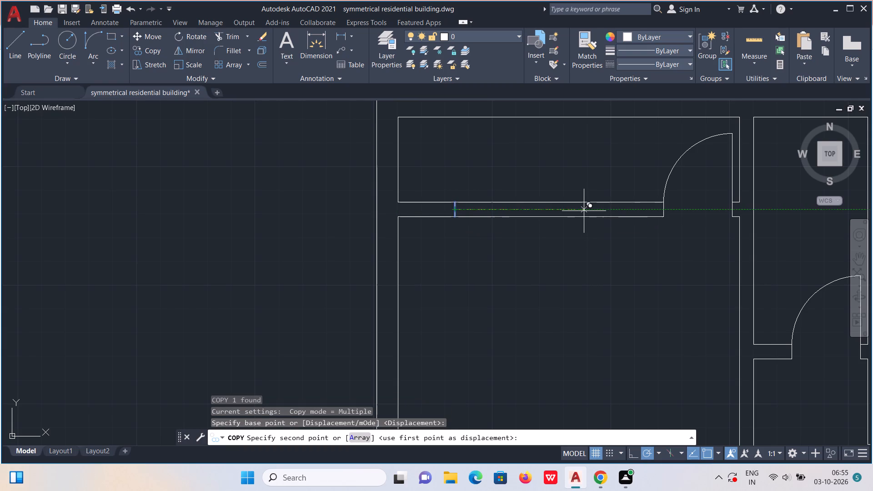
{"action": "left_click", "coordinate": [584, 211]}
{"action": "key", "text": "Escape"}
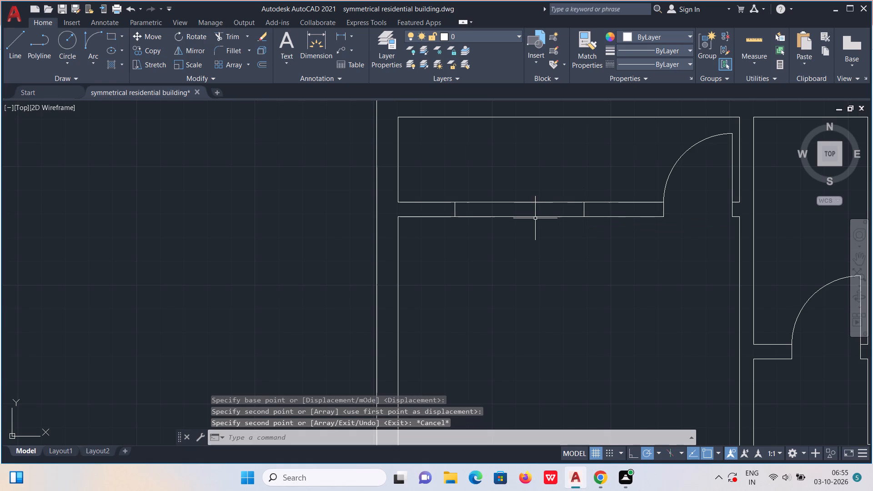
Draw a horizontal centre line joining the midpoints of the two window jambs.
{"action": "key", "text": "l"}
{"action": "key", "text": "Return"}
{"action": "scroll", "coordinate": [514, 217], "scroll_direction": "up", "scroll_amount": 1}
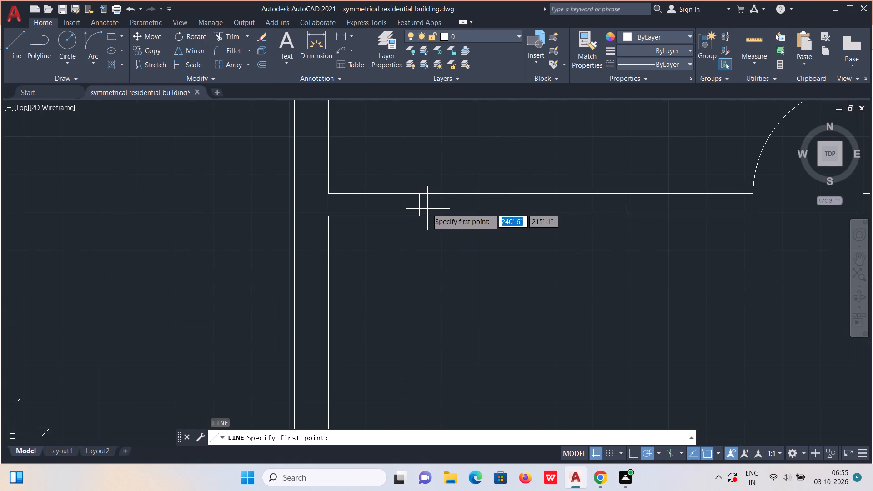
{"action": "left_click", "coordinate": [421, 208]}
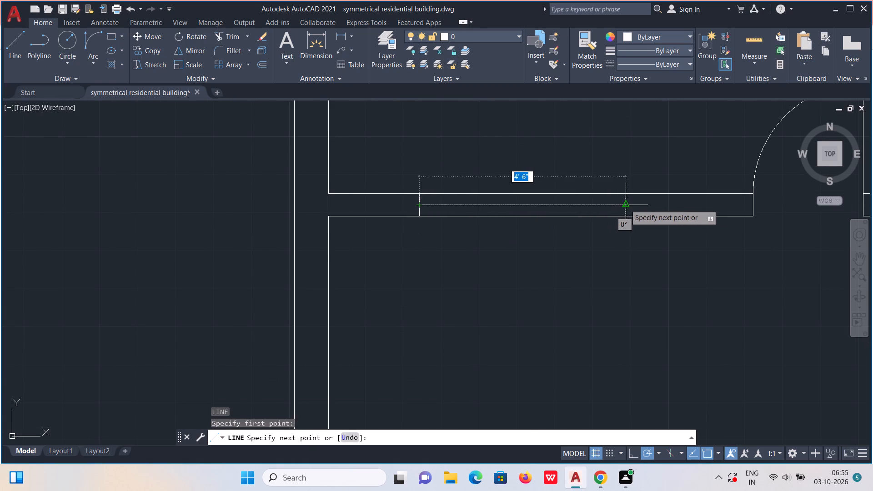
{"action": "left_click", "coordinate": [625, 205]}
{"action": "key", "text": "Escape"}
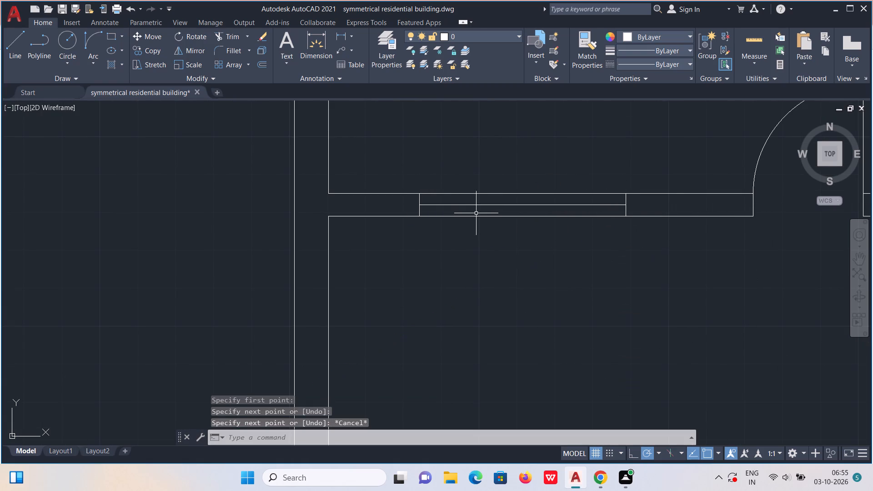
Copy the first window's horizontal centre line in place, using its midpoint as the base point.
{"action": "left_click", "coordinate": [495, 205]}
{"action": "key", "text": "m"}
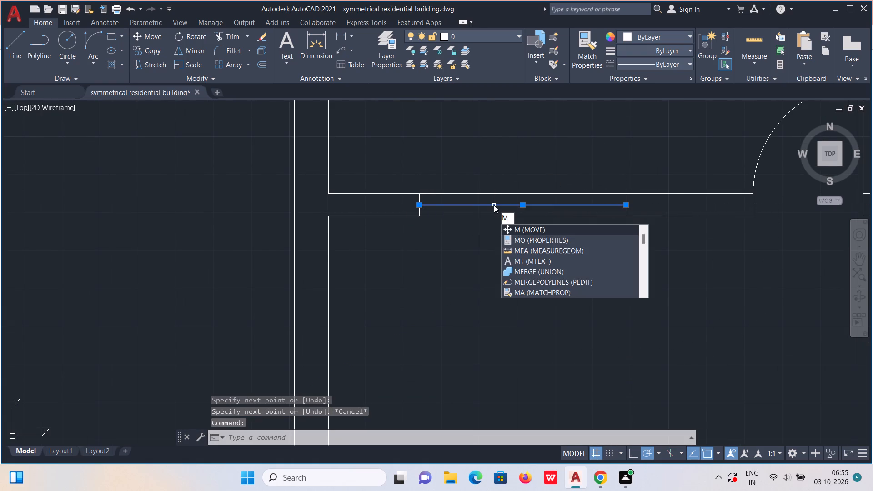
{"action": "key", "text": "BackSpace"}
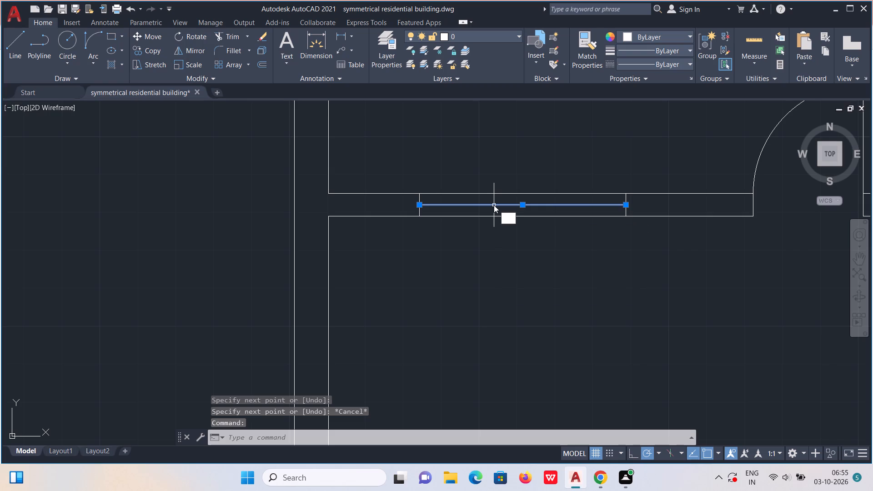
{"action": "type", "text": "co"}
{"action": "key", "text": "Return"}
{"action": "left_click", "coordinate": [494, 205]}
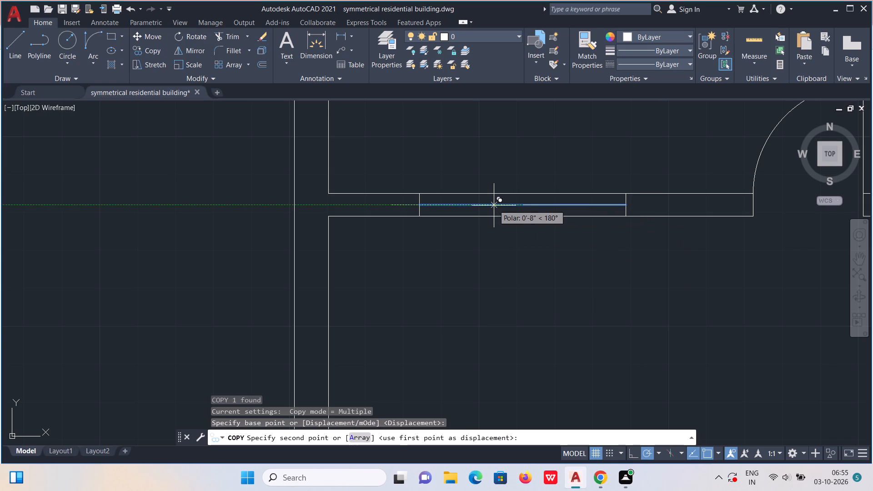
{"action": "left_click", "coordinate": [521, 210]}
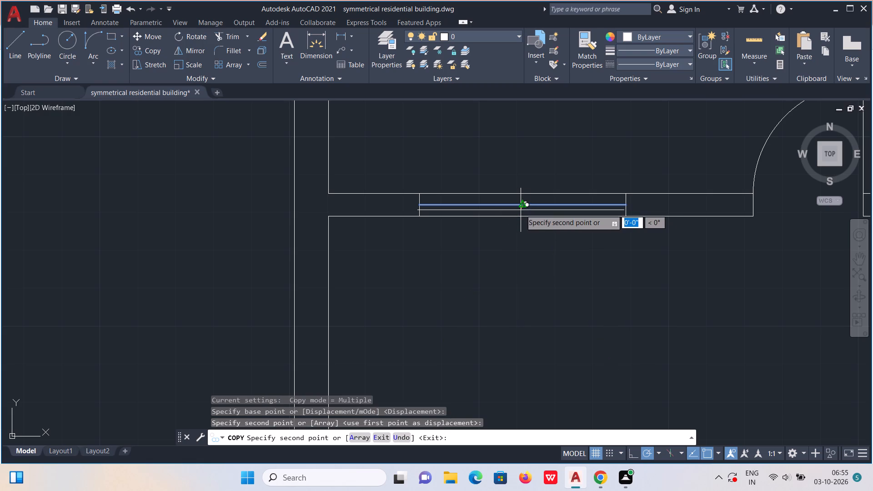
{"action": "key", "text": "Escape"}
Draw two 9" cross lines through the top outer wall, one at each inner corner of the narrow middle room.
{"action": "scroll", "coordinate": [543, 240], "scroll_direction": "down", "scroll_amount": 1}
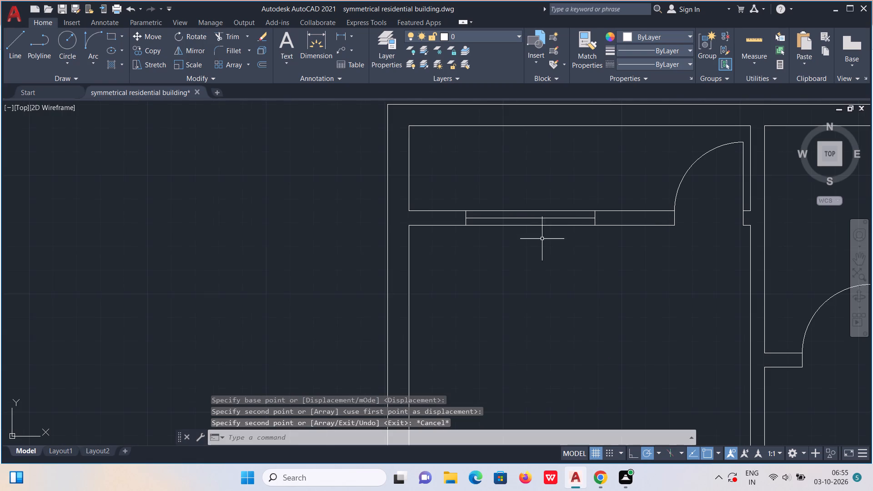
{"action": "middle_click_drag", "start_coordinate": [557, 249], "coordinate": [249, 320]}
{"action": "key", "text": "l"}
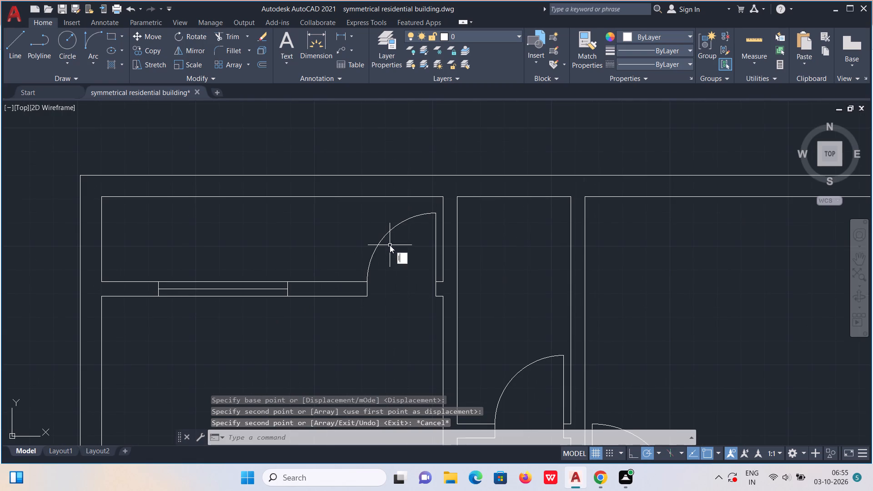
{"action": "key", "text": "Return"}
{"action": "left_click", "coordinate": [456, 197]}
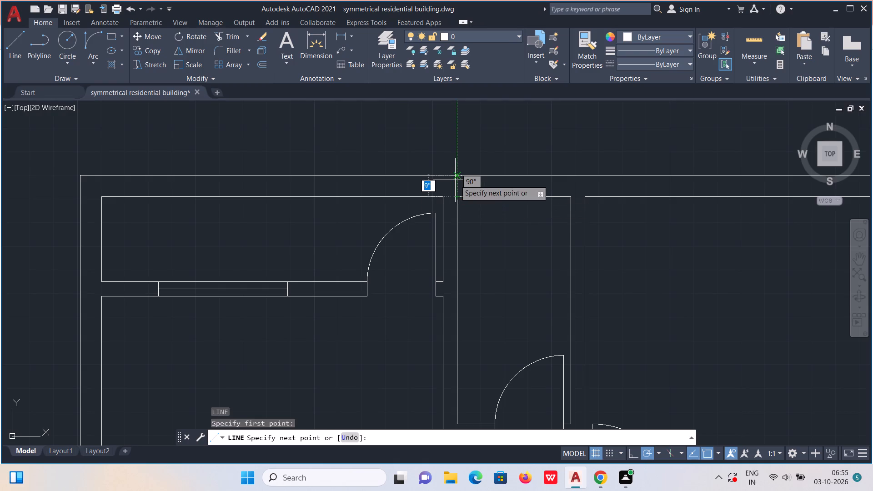
{"action": "left_click", "coordinate": [457, 177]}
{"action": "key", "text": "Escape"}
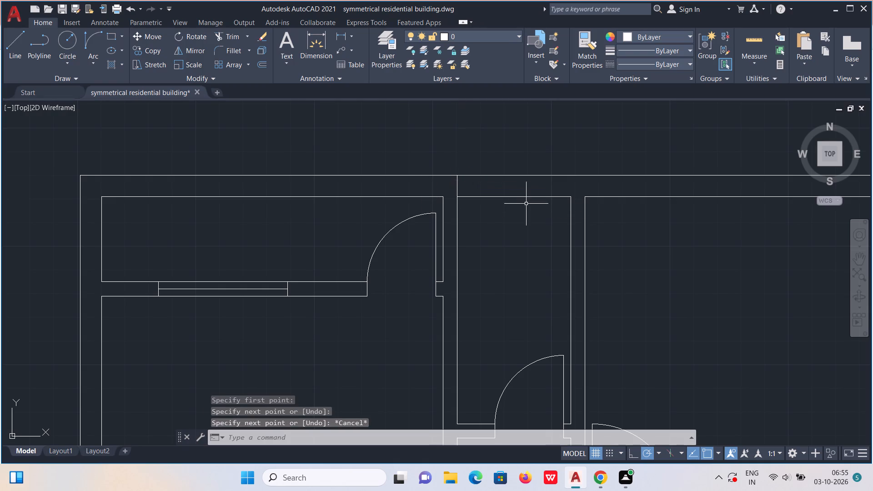
{"action": "key", "text": "l"}
{"action": "key", "text": "Return"}
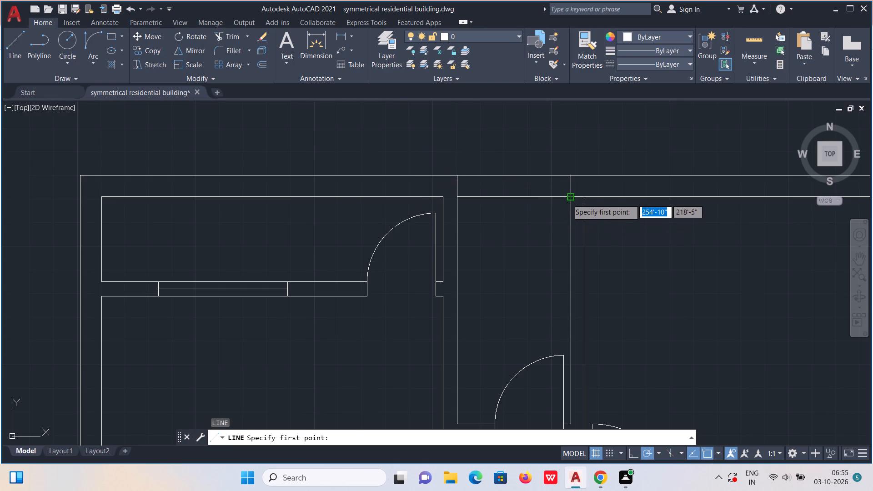
{"action": "left_click", "coordinate": [568, 198]}
{"action": "left_click", "coordinate": [569, 176]}
{"action": "key", "text": "Escape"}
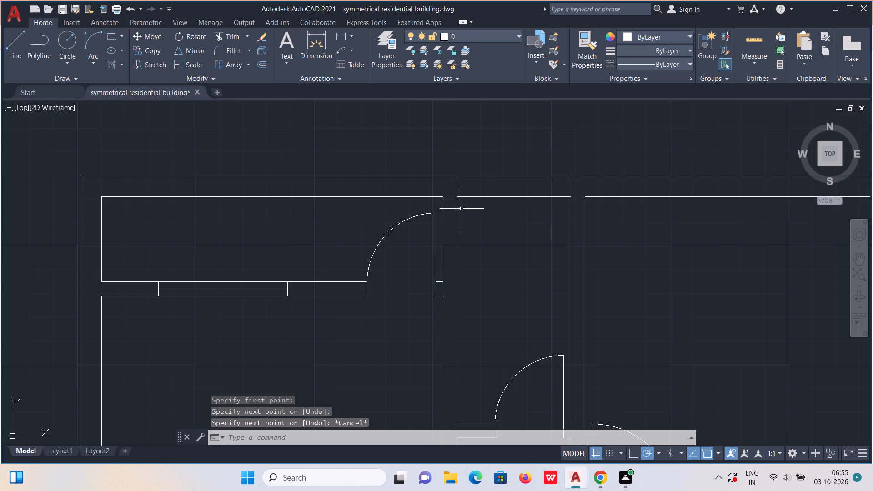
Move the narrow room's two cross lines inward as window jambs, the left one about 10" and the right one about 11".
{"action": "key", "text": "m"}
{"action": "key", "text": "Escape"}
{"action": "left_click", "coordinate": [457, 188]}
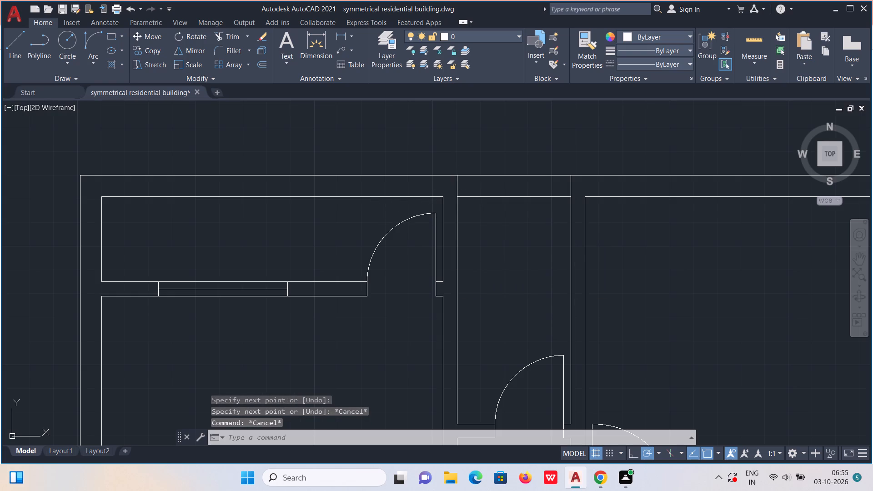
{"action": "key", "text": "m"}
{"action": "key", "text": "Return"}
{"action": "left_click", "coordinate": [456, 189]}
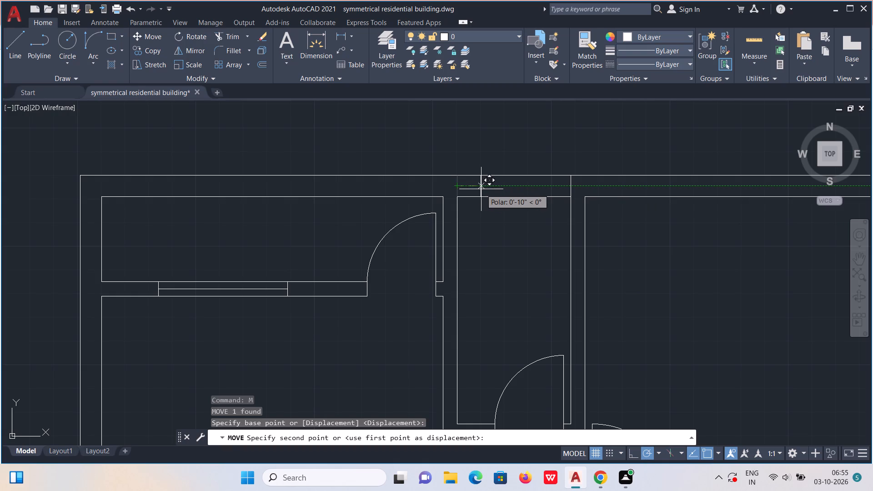
{"action": "left_click", "coordinate": [482, 189]}
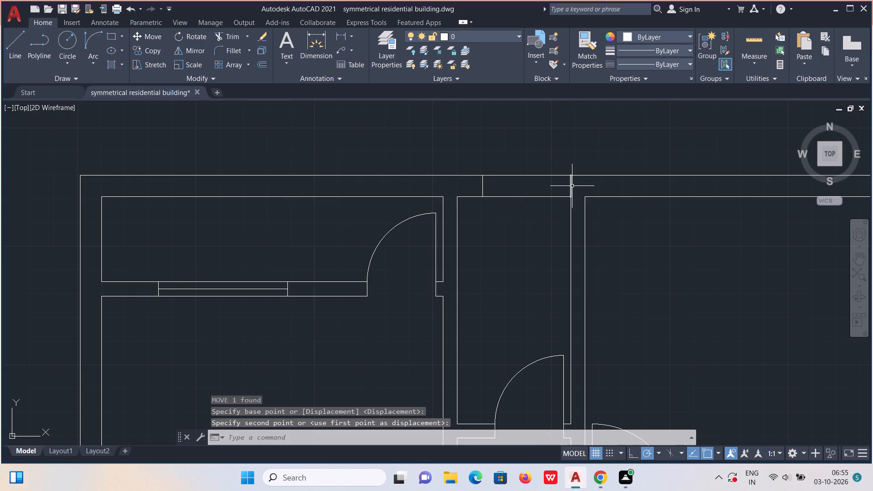
{"action": "left_click", "coordinate": [571, 183]}
{"action": "key", "text": "m"}
{"action": "key", "text": "Return"}
{"action": "left_click", "coordinate": [570, 183]}
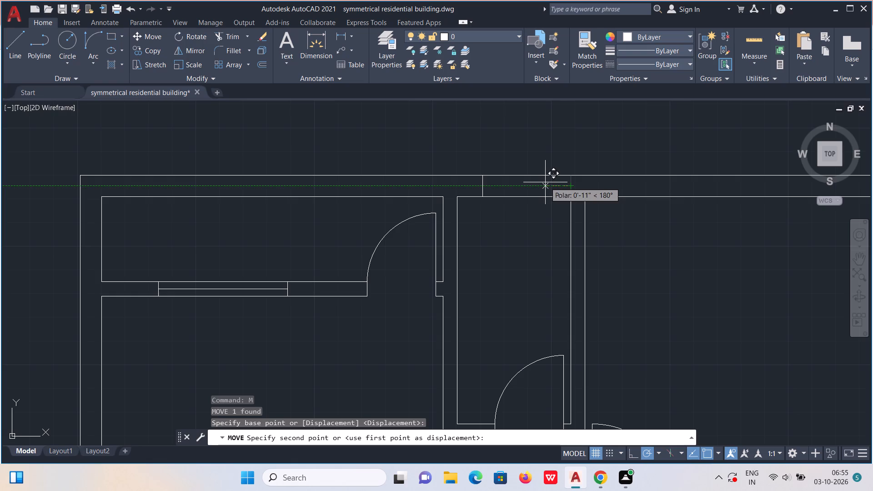
{"action": "left_click", "coordinate": [544, 182]}
Draw a horizontal centre line joining the midpoints of the narrow room's two window jambs.
{"action": "key", "text": "l"}
{"action": "key", "text": "Return"}
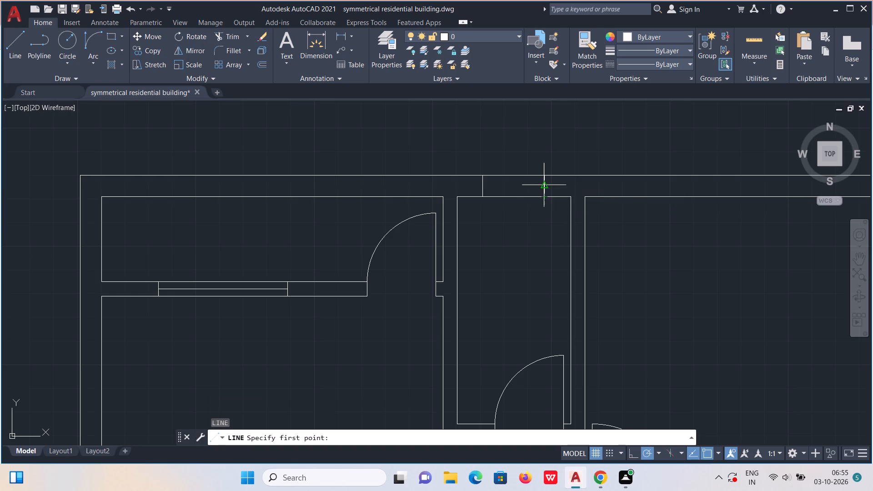
{"action": "left_click", "coordinate": [544, 185]}
{"action": "left_click", "coordinate": [483, 189]}
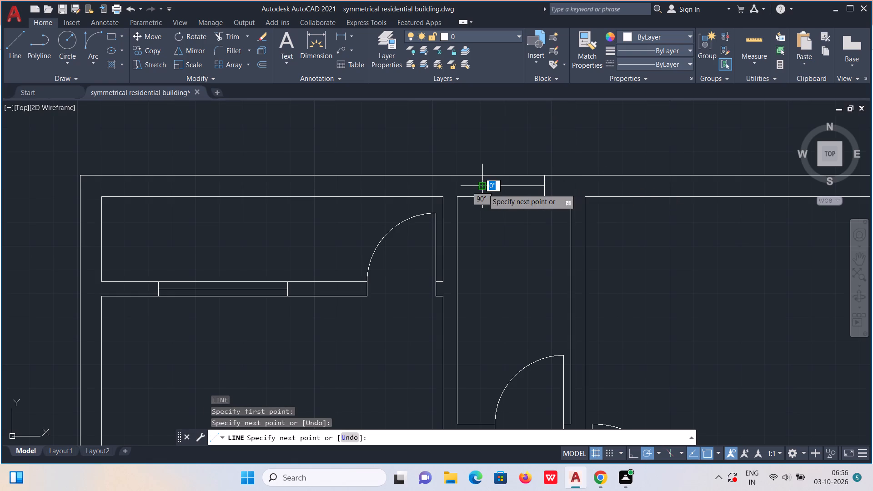
{"action": "key", "text": "Escape"}
Draw a cross line through the top wall at the adjacent large room's left inner corner and move it 4' inward as a window jamb.
{"action": "scroll", "coordinate": [482, 195], "scroll_direction": "down", "scroll_amount": 2}
{"action": "scroll", "coordinate": [568, 225], "scroll_direction": "up", "scroll_amount": 1}
{"action": "middle_click_drag", "start_coordinate": [579, 219], "coordinate": [527, 236]}
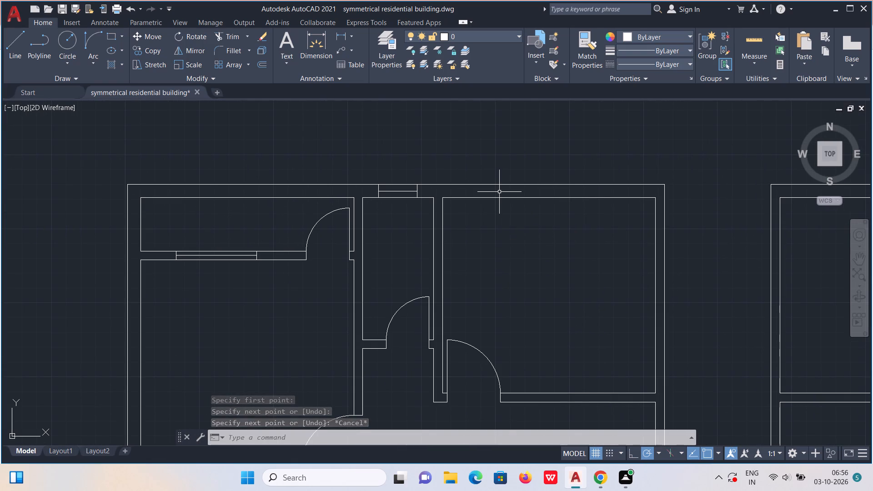
{"action": "key", "text": "l"}
{"action": "key", "text": "Return"}
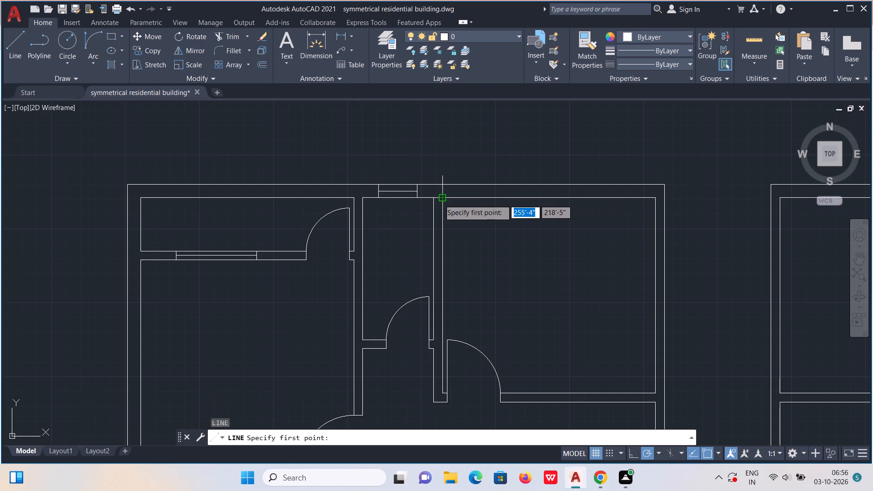
{"action": "left_click", "coordinate": [439, 200]}
{"action": "left_click", "coordinate": [444, 186]}
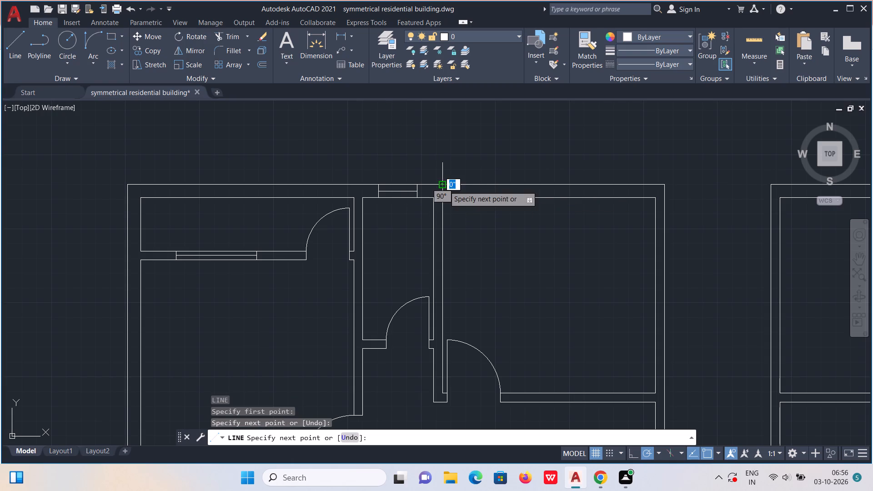
{"action": "key", "text": "Escape"}
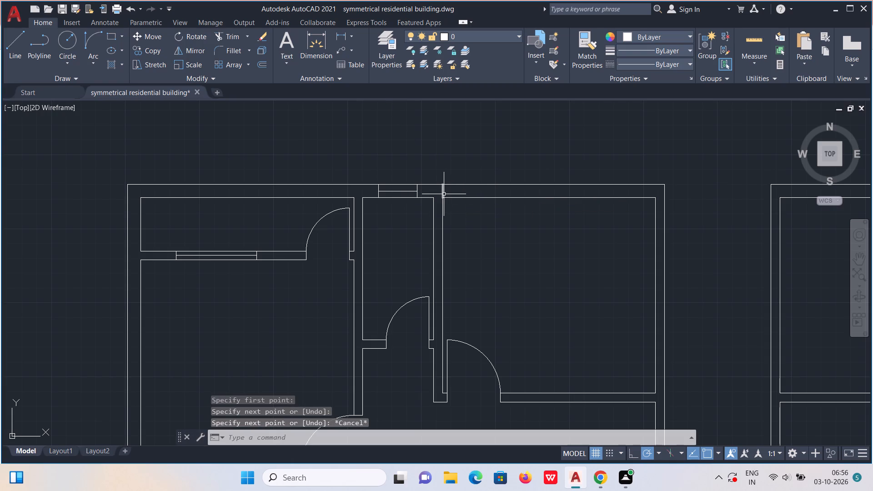
{"action": "left_click", "coordinate": [444, 193]}
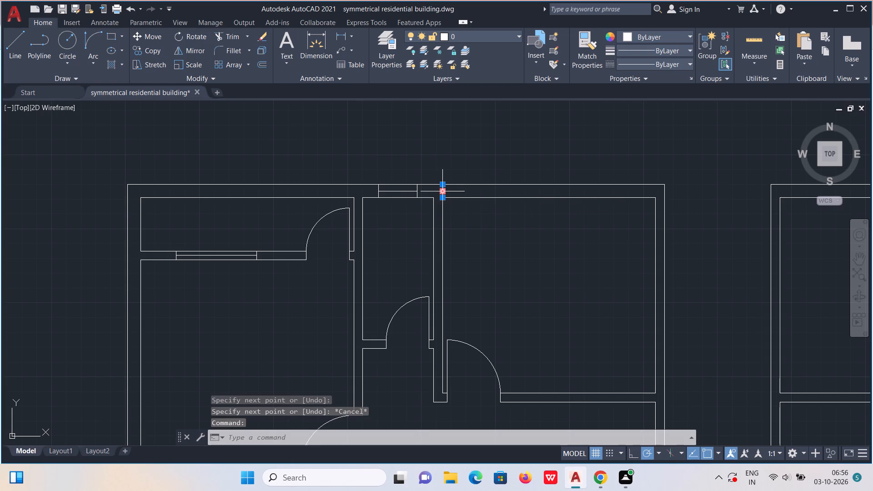
{"action": "key", "text": "m"}
{"action": "key", "text": "Return"}
{"action": "left_click", "coordinate": [444, 192]}
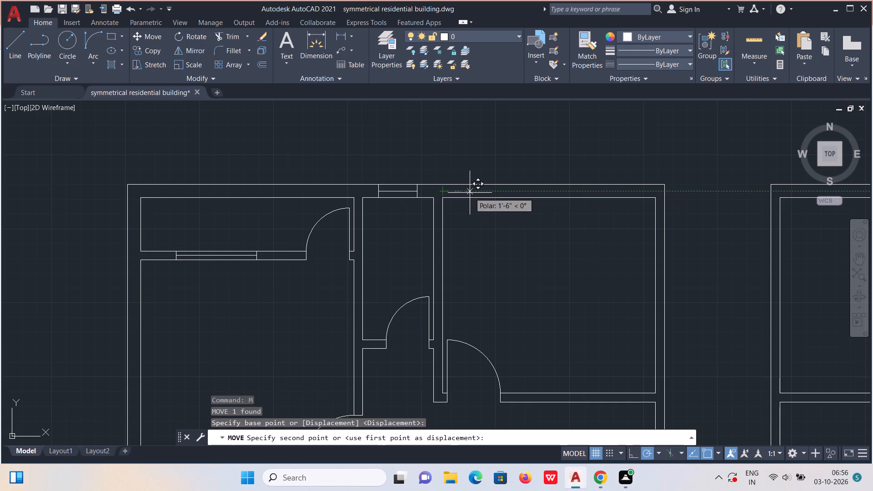
{"action": "type", "text": "4'"}
{"action": "key", "text": "Return"}
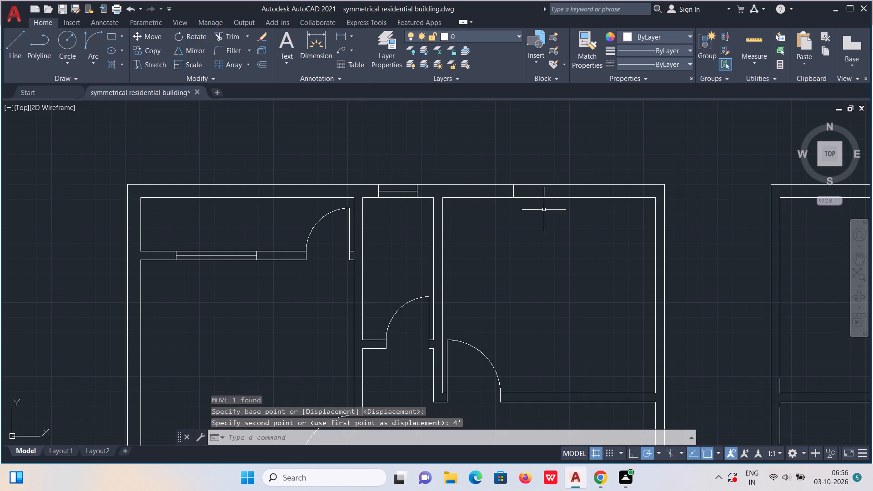
Draw a cross line through the top wall at the large room's right inner corner and move it 4' inward as the second jamb.
{"action": "key", "text": "l"}
{"action": "key", "text": "Return"}
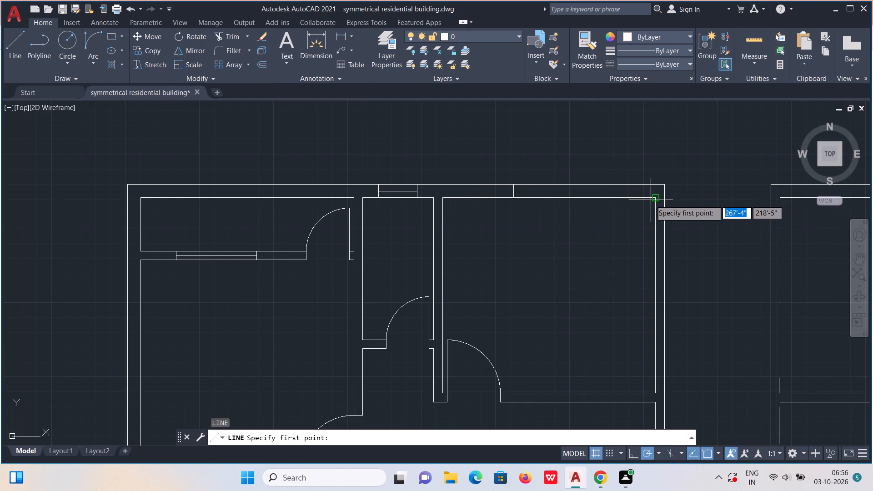
{"action": "left_click", "coordinate": [654, 197]}
{"action": "left_click", "coordinate": [656, 185]}
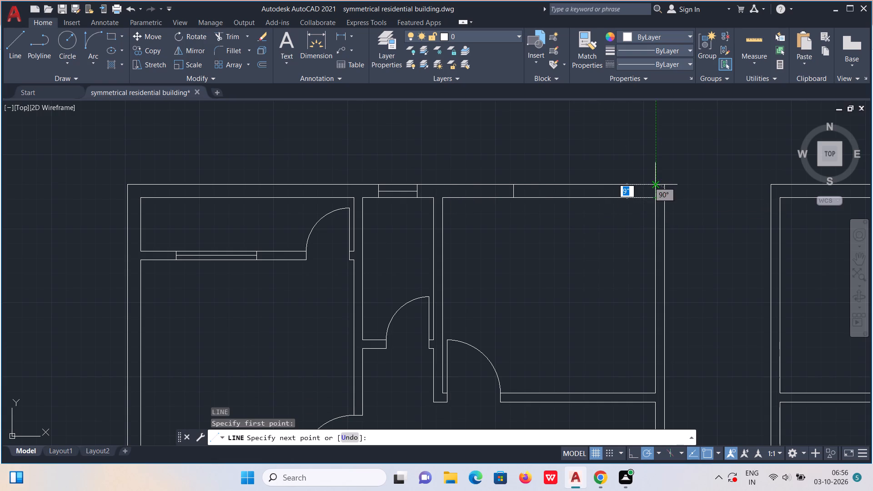
{"action": "key", "text": "Escape"}
{"action": "left_click", "coordinate": [654, 190]}
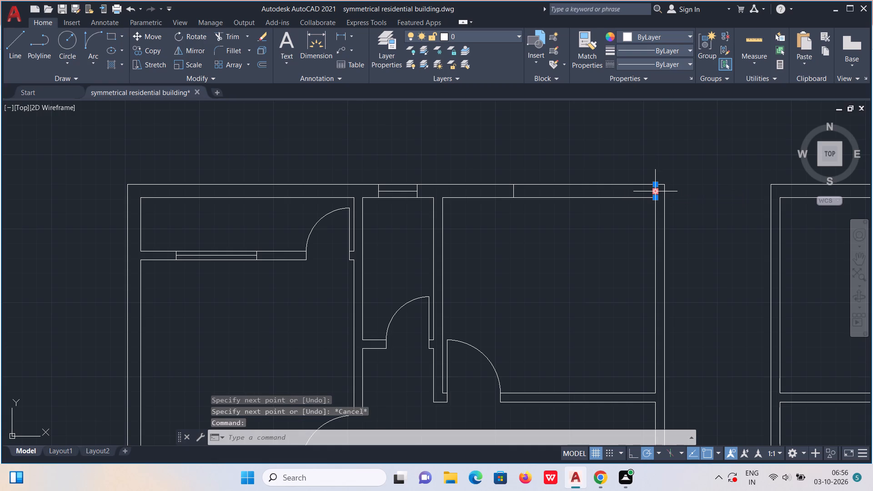
{"action": "key", "text": "m"}
{"action": "key", "text": "Return"}
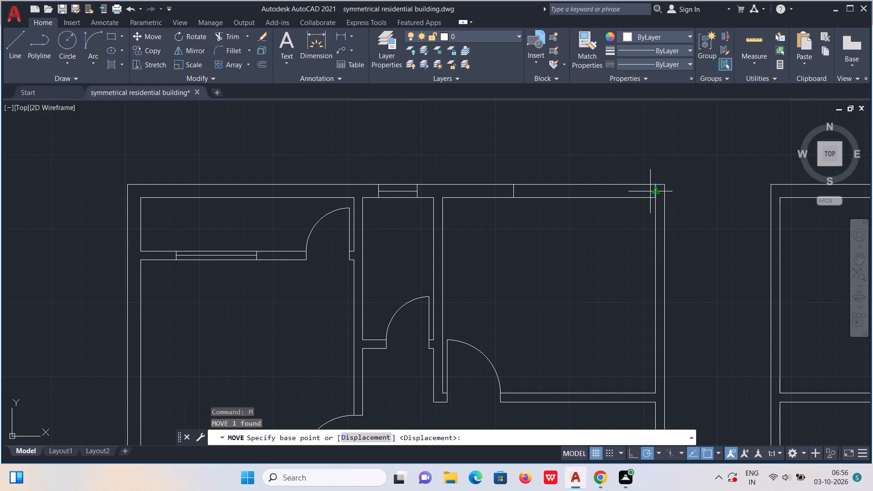
{"action": "left_click", "coordinate": [655, 190]}
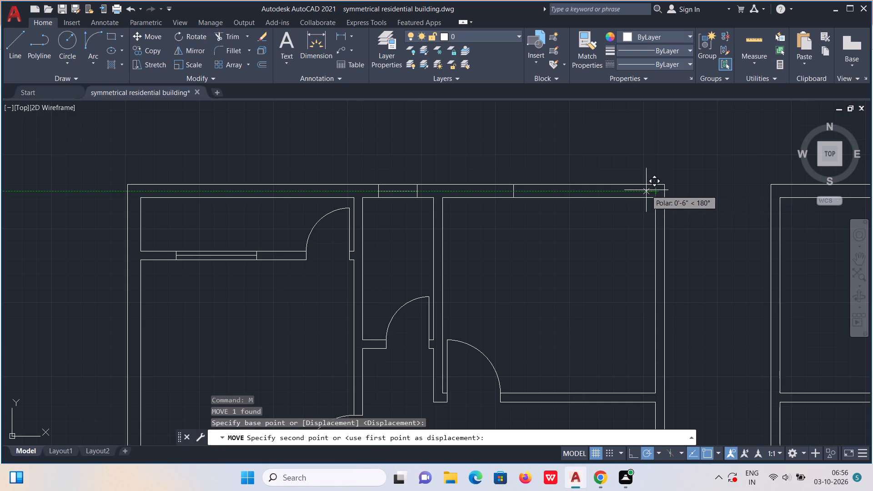
{"action": "type", "text": "4'"}
{"action": "key", "text": "Return"}
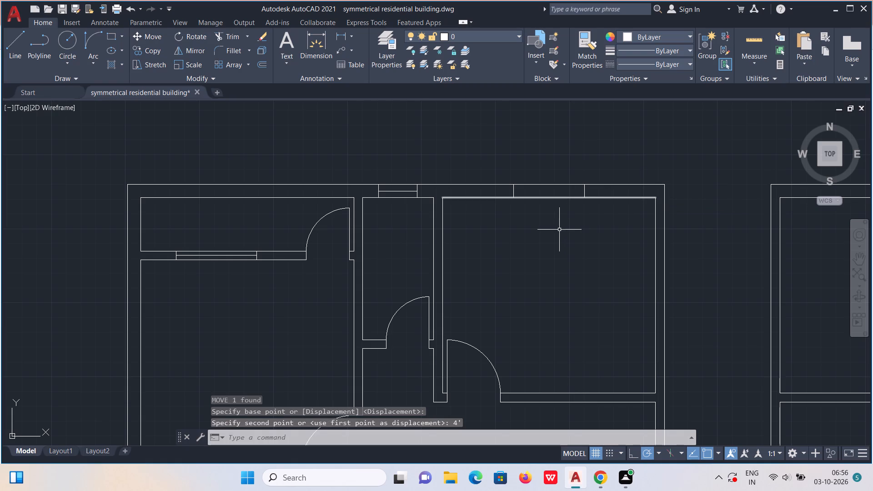
Draw a 4' horizontal centre line joining the midpoints of the large room's two window jambs.
{"action": "key", "text": "l"}
{"action": "key", "text": "Return"}
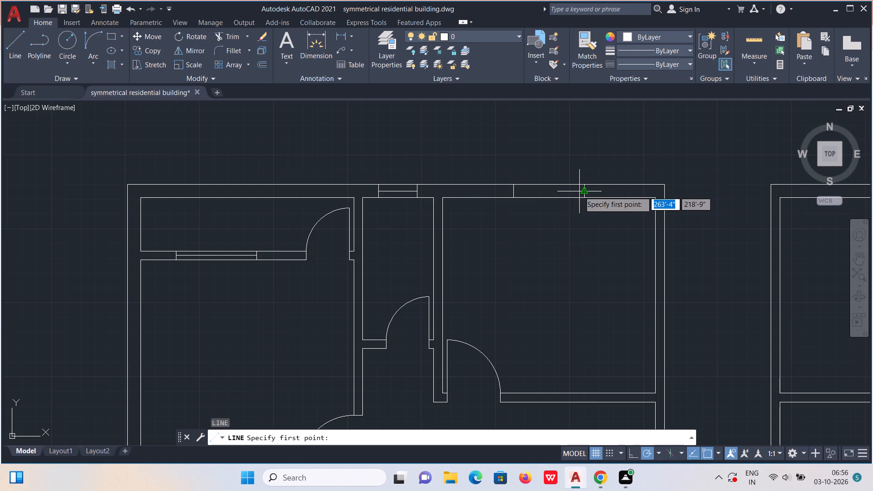
{"action": "left_click", "coordinate": [585, 192]}
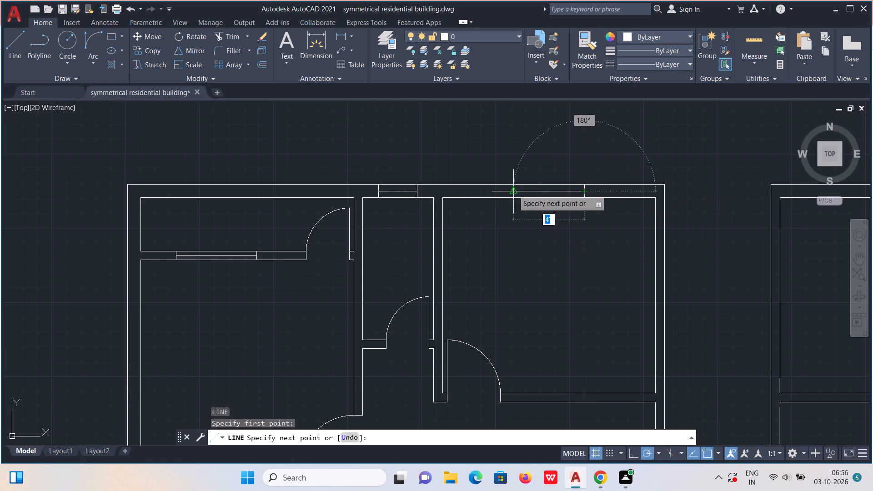
{"action": "left_click", "coordinate": [513, 190]}
{"action": "scroll", "coordinate": [512, 193], "scroll_direction": "down", "scroll_amount": 2}
{"action": "key", "text": "Escape"}
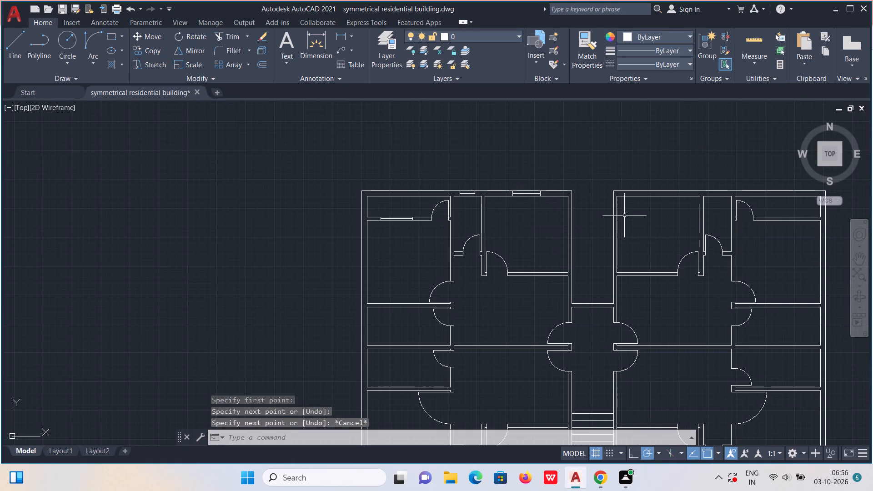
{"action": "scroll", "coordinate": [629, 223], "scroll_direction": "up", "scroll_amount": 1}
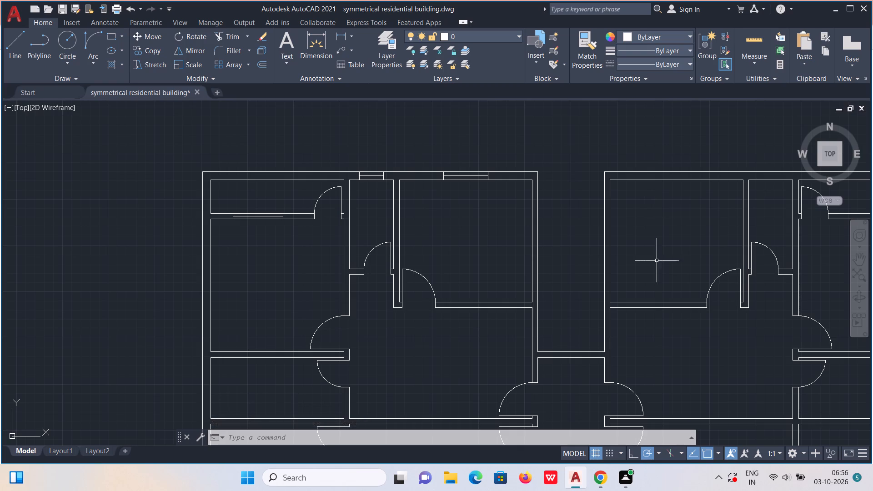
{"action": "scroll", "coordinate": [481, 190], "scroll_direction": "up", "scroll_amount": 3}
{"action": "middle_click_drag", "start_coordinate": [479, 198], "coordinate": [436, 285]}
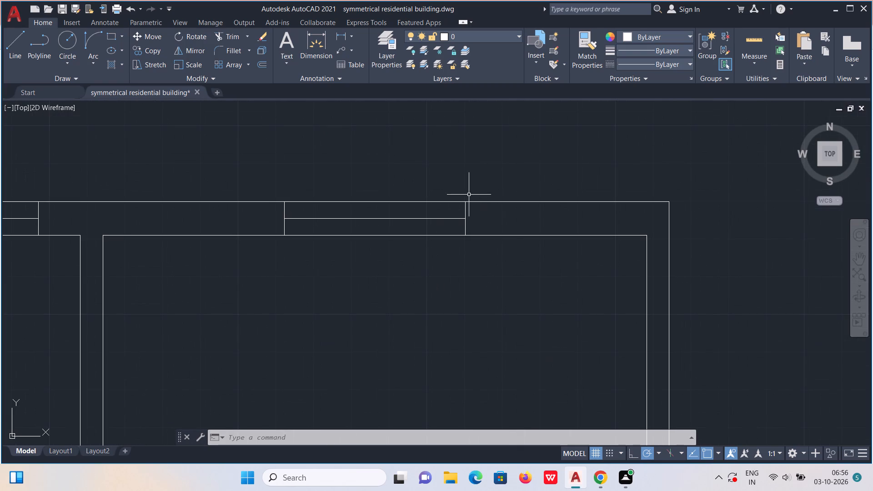
Move the right jamb of the left unit's large-room top window 1' outward, towards the room's right corner.
{"action": "key", "text": "m"}
{"action": "key", "text": "Escape"}
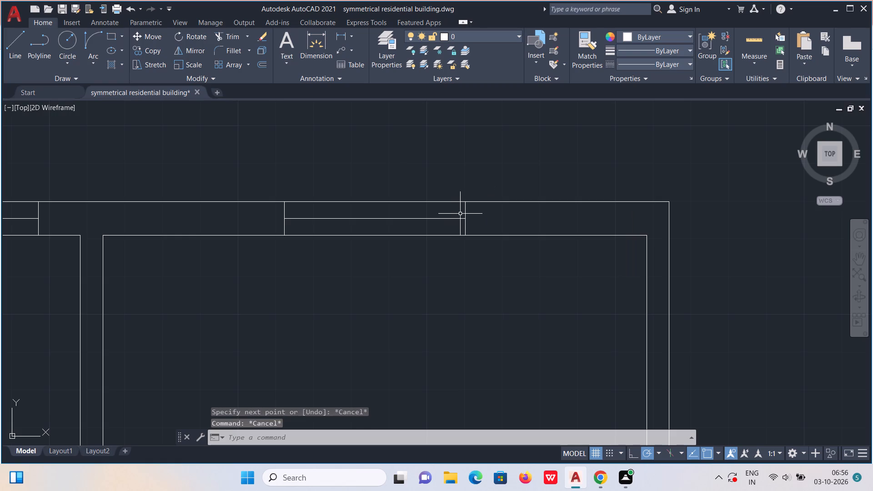
{"action": "left_click", "coordinate": [463, 214]}
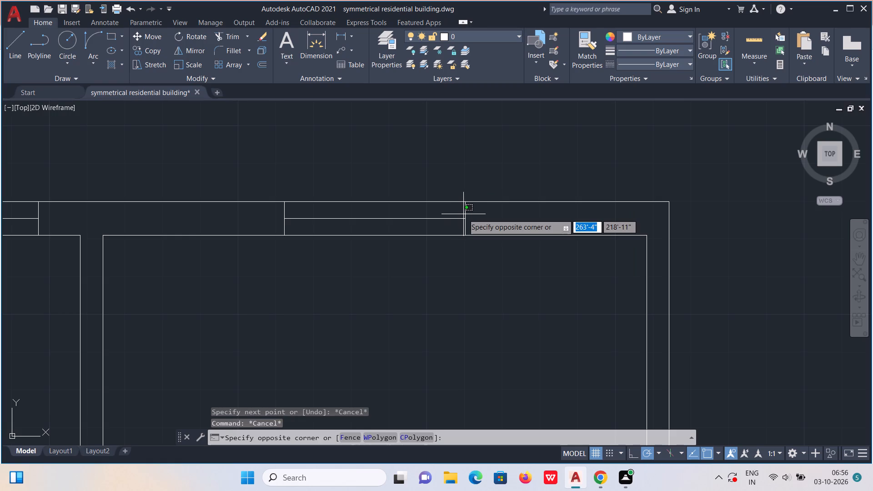
{"action": "left_click", "coordinate": [467, 214]}
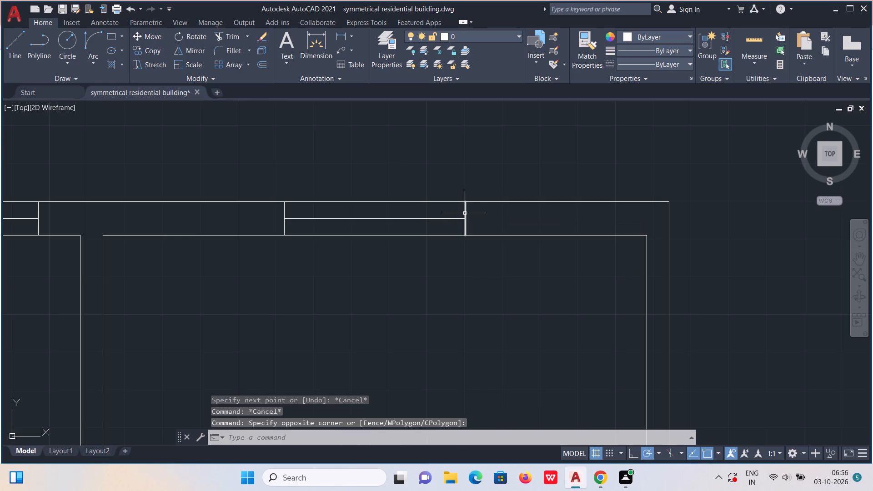
{"action": "left_click", "coordinate": [467, 214]}
{"action": "left_click", "coordinate": [465, 215]}
{"action": "key", "text": "m"}
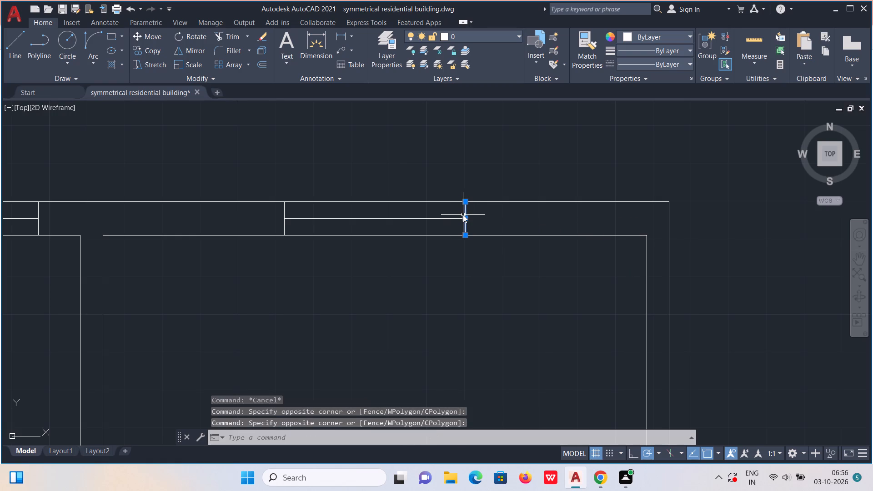
{"action": "key", "text": "Return"}
{"action": "left_click", "coordinate": [463, 215]}
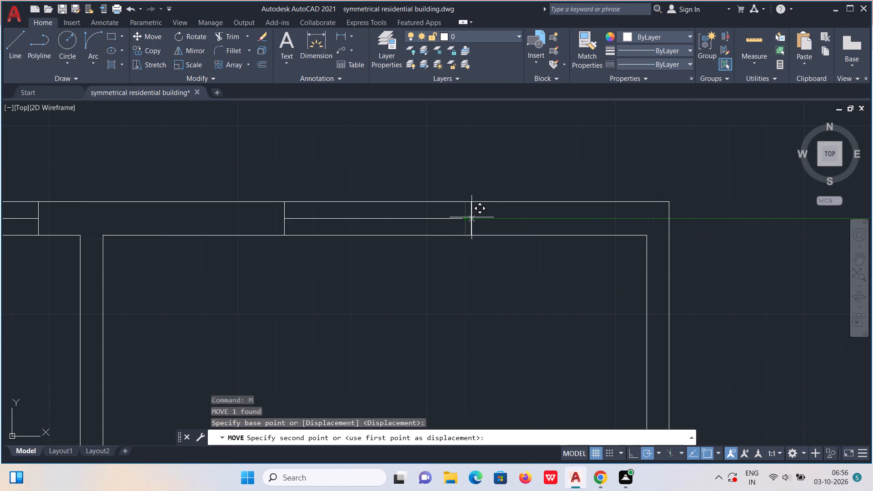
{"action": "type", "text": "1'"}
{"action": "key", "text": "Return"}
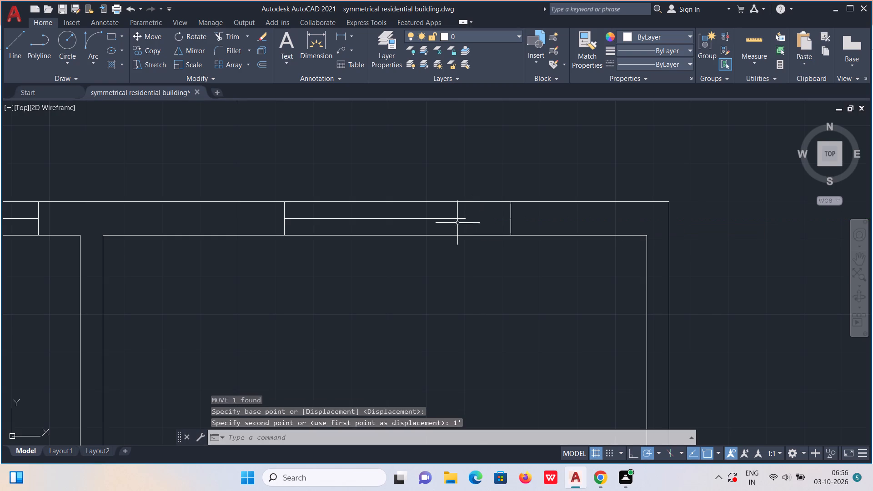
Move the left jamb of the same window 1' outward, towards the room's left corner.
{"action": "left_click", "coordinate": [283, 215]}
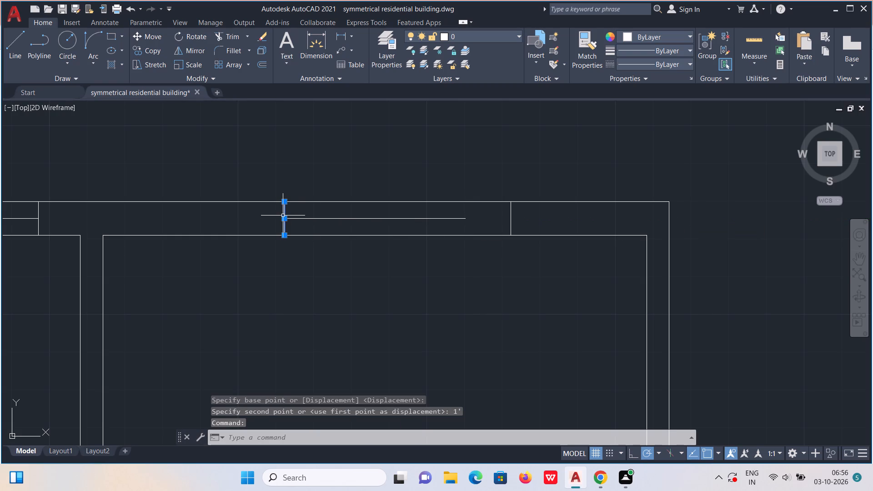
{"action": "key", "text": "m"}
{"action": "key", "text": "Return"}
{"action": "left_click", "coordinate": [282, 215]}
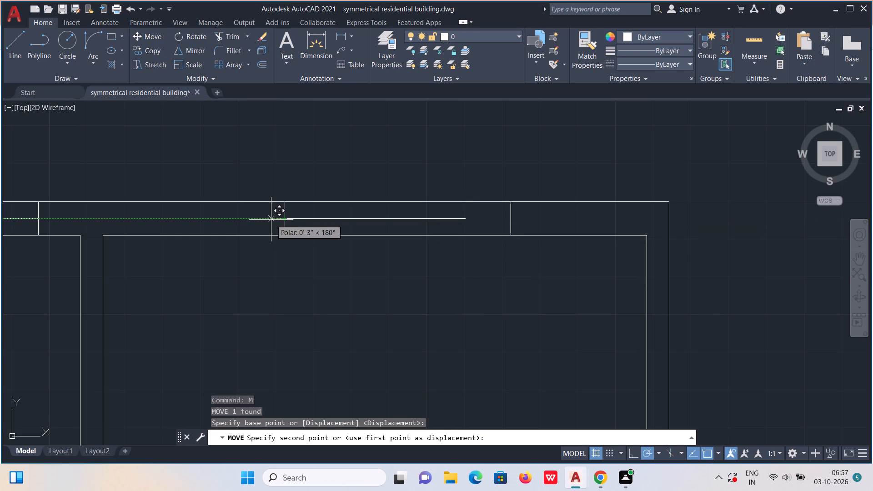
{"action": "type", "text": "1'"}
{"action": "key", "text": "Return"}
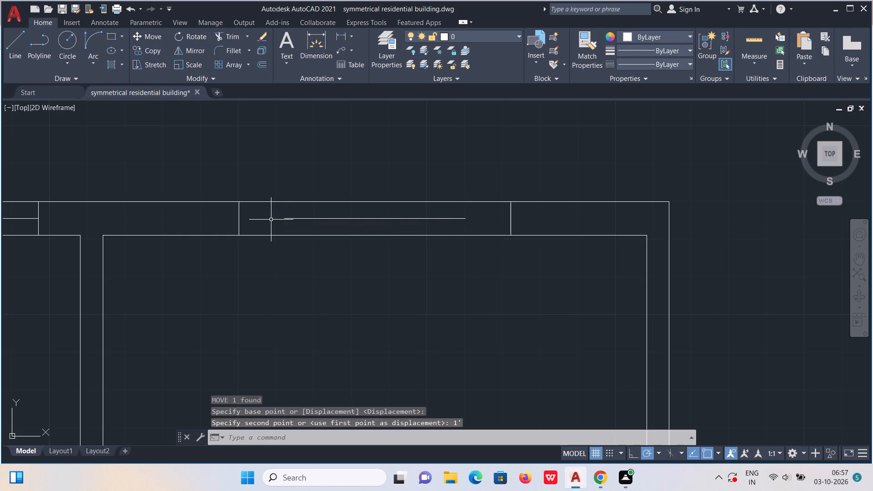
{"action": "key", "text": "Escape"}
Replace the window's short centre line with a new horizontal line joining the midpoints of the two relocated jambs.
{"action": "left_click", "coordinate": [313, 218]}
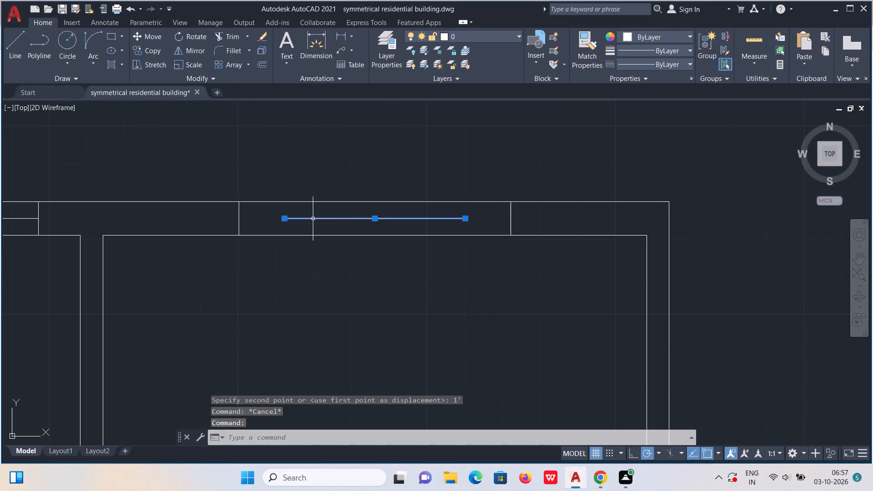
{"action": "key", "text": "Delete"}
{"action": "key", "text": "l"}
{"action": "key", "text": "Return"}
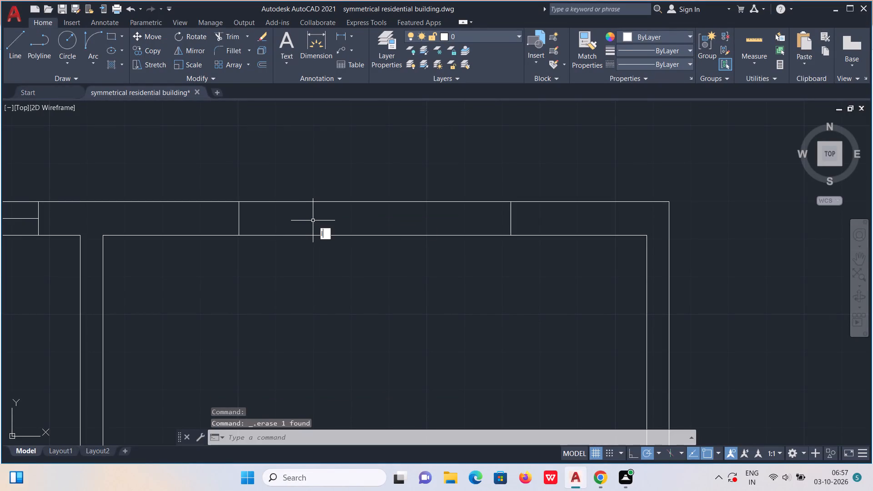
{"action": "left_click", "coordinate": [241, 219]}
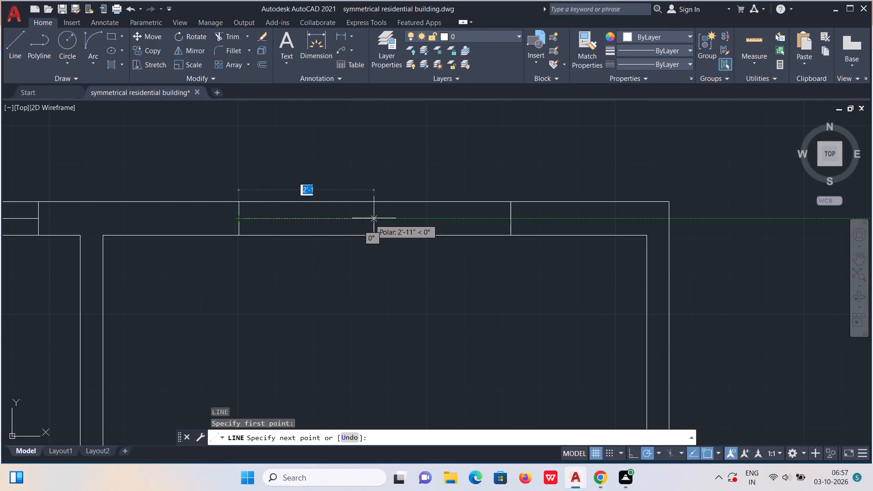
{"action": "left_click", "coordinate": [509, 219]}
{"action": "scroll", "coordinate": [509, 219], "scroll_direction": "down", "scroll_amount": 2}
{"action": "key", "text": "Escape"}
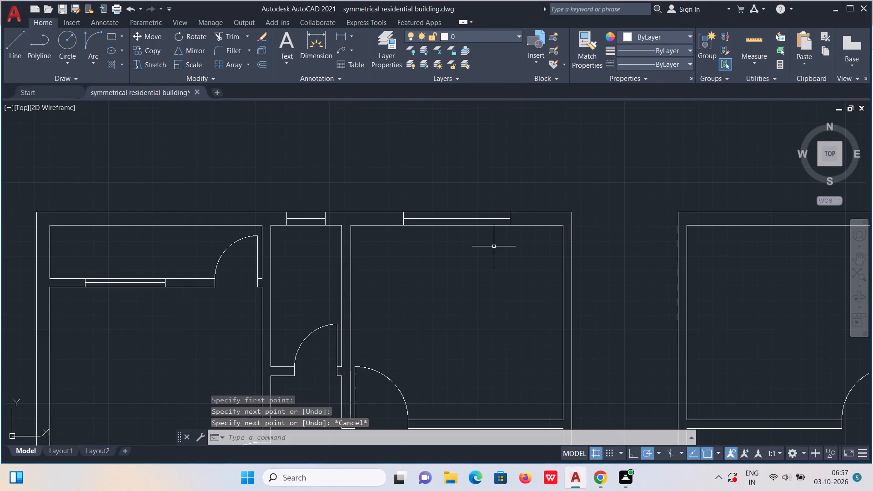
Draw a cross line through the top wall at the right-hand unit's large room's left inner corner and move it 2' inward as a window jamb.
{"action": "middle_click_drag", "start_coordinate": [751, 357], "coordinate": [408, 370]}
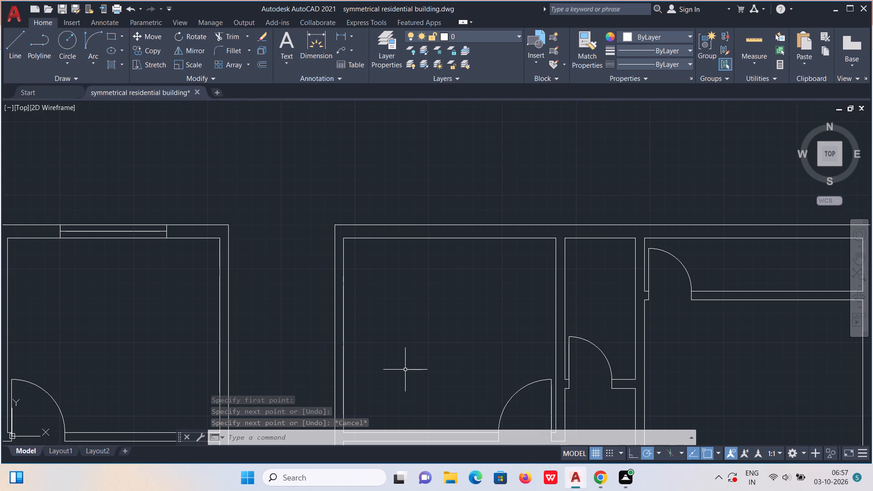
{"action": "key", "text": "l"}
{"action": "key", "text": "Return"}
{"action": "scroll", "coordinate": [346, 246], "scroll_direction": "up", "scroll_amount": 2}
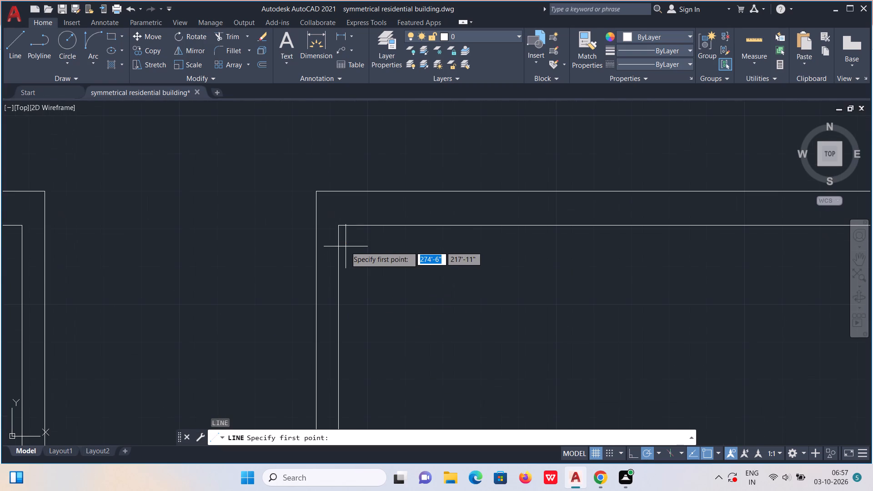
{"action": "left_click", "coordinate": [339, 225]}
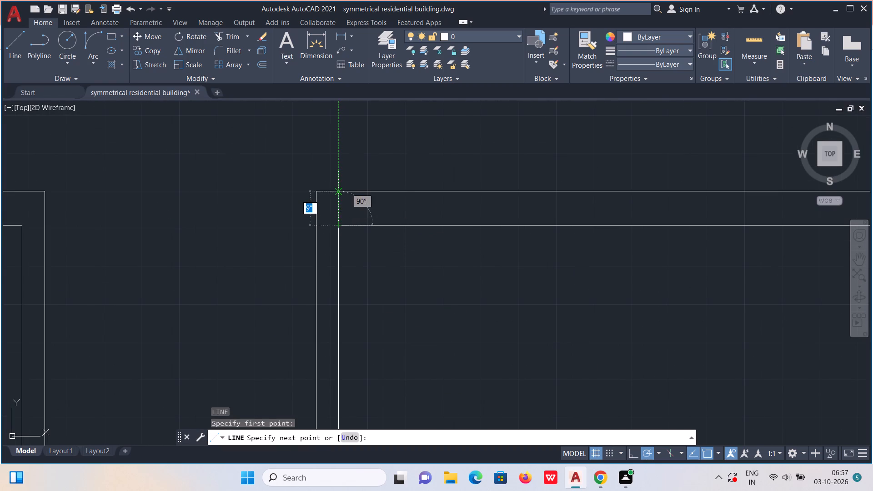
{"action": "left_click", "coordinate": [341, 193]}
{"action": "key", "text": "Escape"}
{"action": "left_click", "coordinate": [339, 209]}
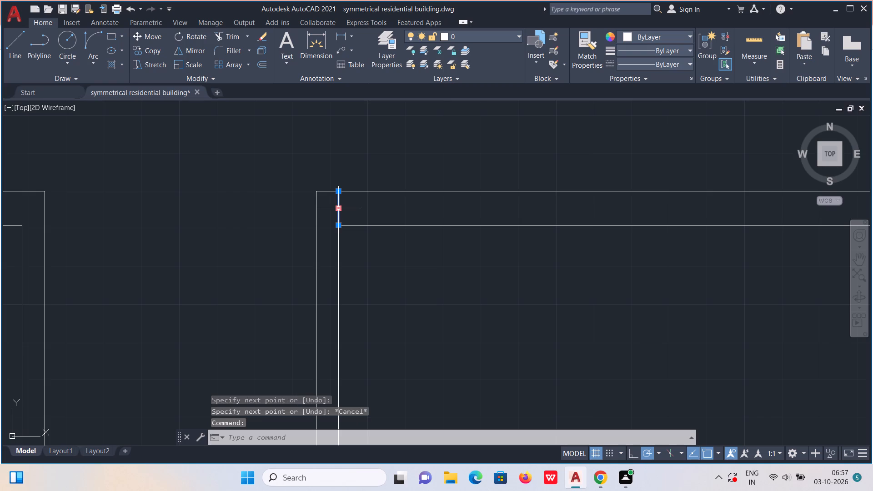
{"action": "key", "text": "m"}
{"action": "key", "text": "Return"}
{"action": "left_click", "coordinate": [338, 213]}
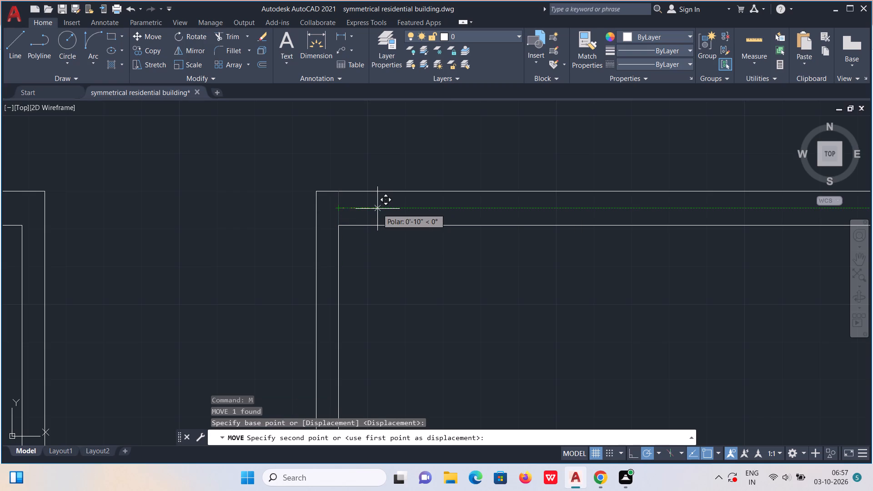
{"action": "type", "text": "2'"}
{"action": "key", "text": "Return"}
Draw a cross line through the top wall at that room's right inner corner and move it 2' inward as the second jamb.
{"action": "scroll", "coordinate": [460, 241], "scroll_direction": "down", "scroll_amount": 2}
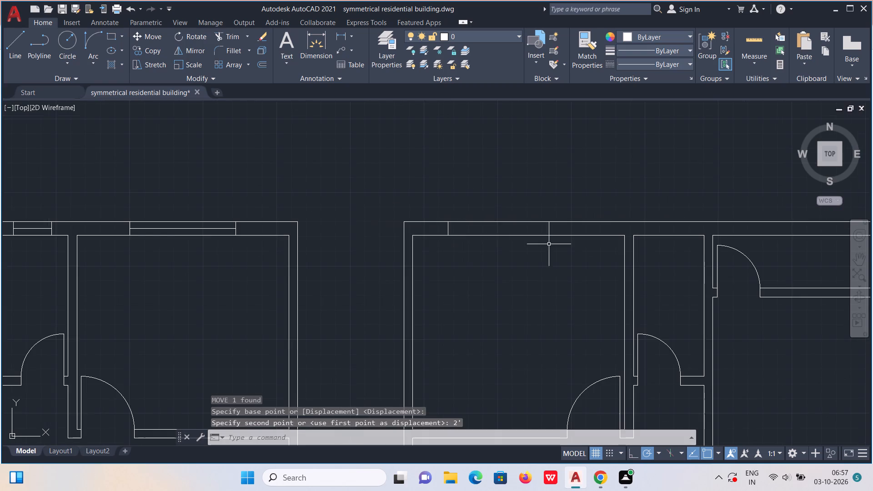
{"action": "scroll", "coordinate": [609, 225], "scroll_direction": "up", "scroll_amount": 1}
{"action": "key", "text": "l"}
{"action": "key", "text": "Return"}
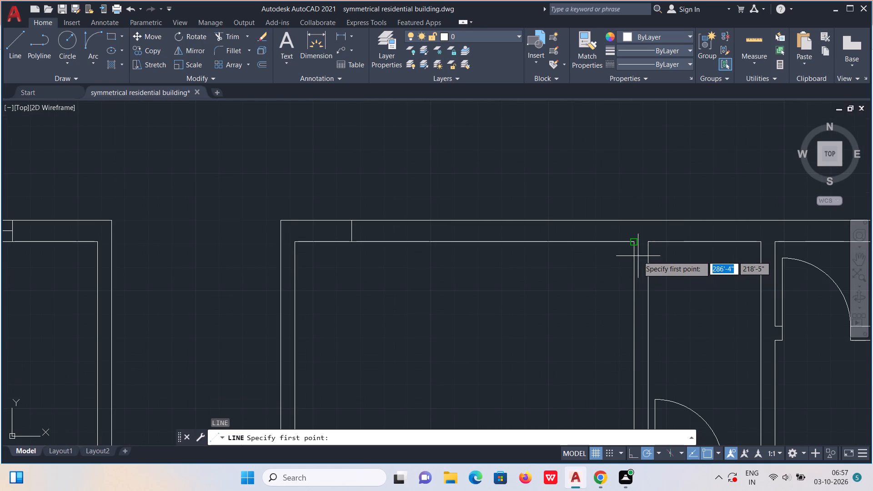
{"action": "left_click", "coordinate": [632, 240]}
{"action": "left_click", "coordinate": [632, 224]}
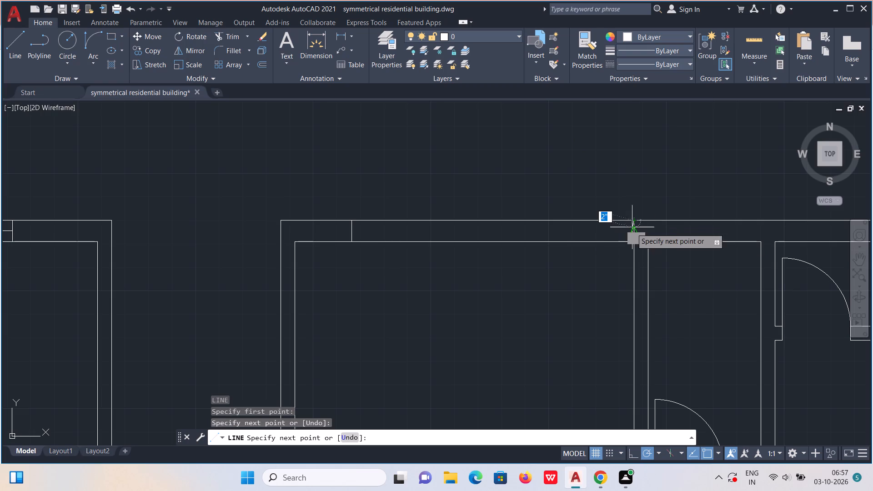
{"action": "key", "text": "Escape"}
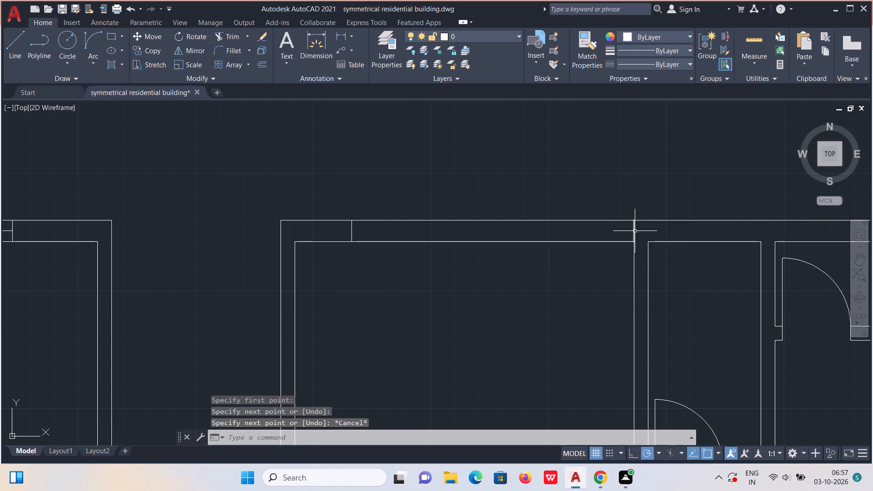
{"action": "left_click", "coordinate": [636, 231]}
{"action": "left_click", "coordinate": [632, 230]}
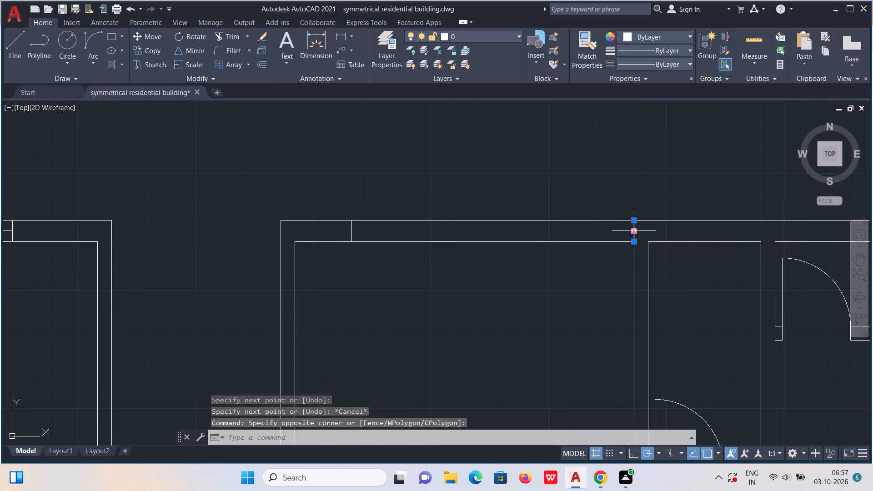
{"action": "key", "text": "m"}
{"action": "key", "text": "Return"}
{"action": "left_click", "coordinate": [631, 230]}
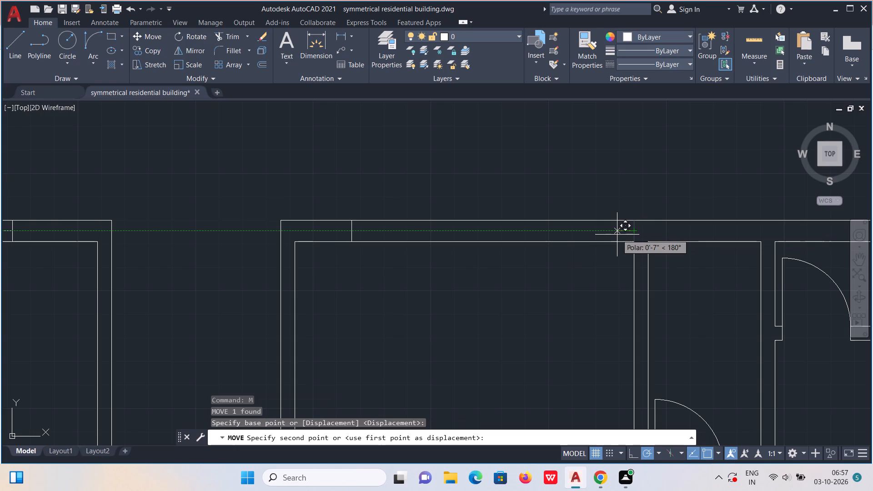
{"action": "type", "text": "2'"}
{"action": "key", "text": "Return"}
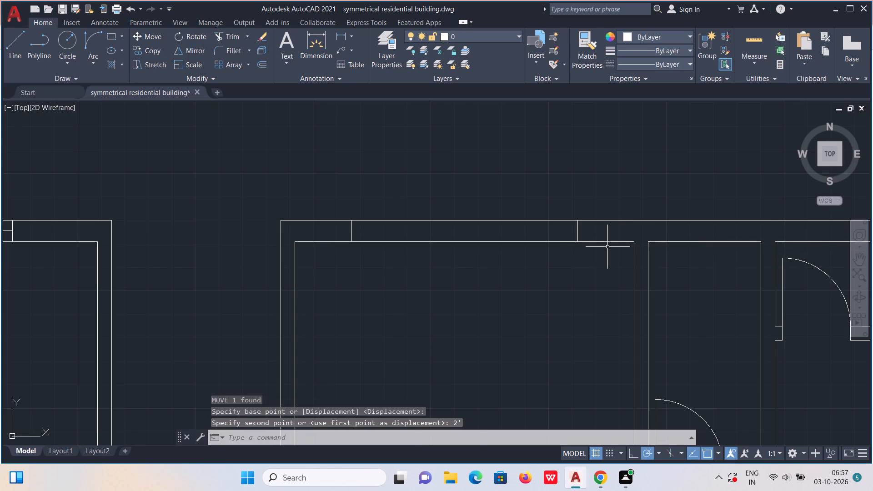
Draw an 8' horizontal centre line joining the midpoints of the right-hand unit's two window jambs.
{"action": "scroll", "coordinate": [607, 248], "scroll_direction": "down", "scroll_amount": 2}
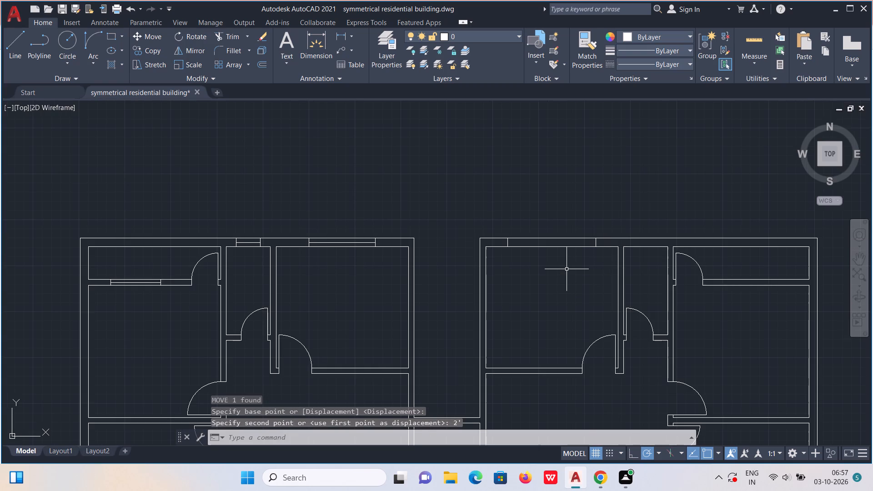
{"action": "scroll", "coordinate": [567, 269], "scroll_direction": "up", "scroll_amount": 2}
{"action": "key", "text": "l"}
{"action": "key", "text": "Return"}
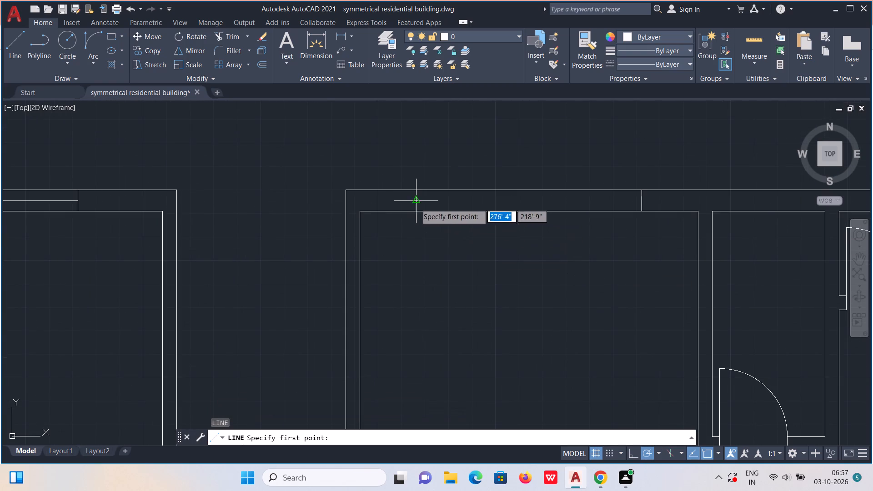
{"action": "left_click", "coordinate": [416, 202]}
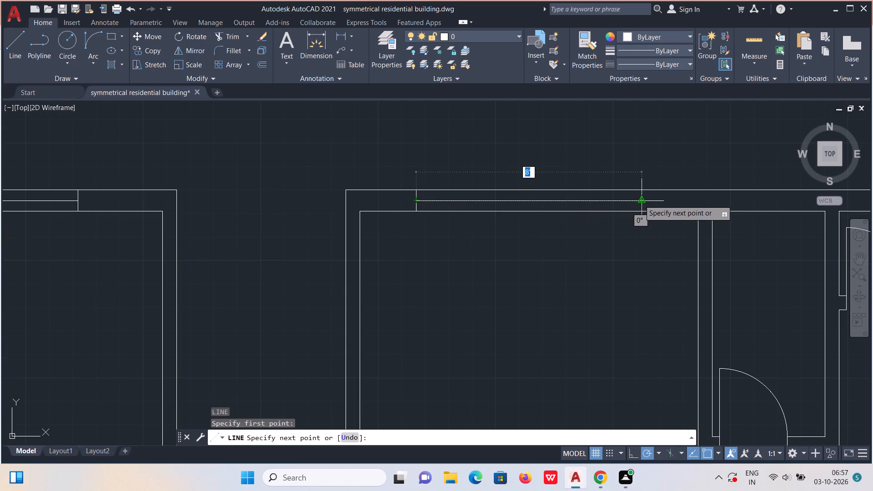
{"action": "left_click", "coordinate": [639, 200]}
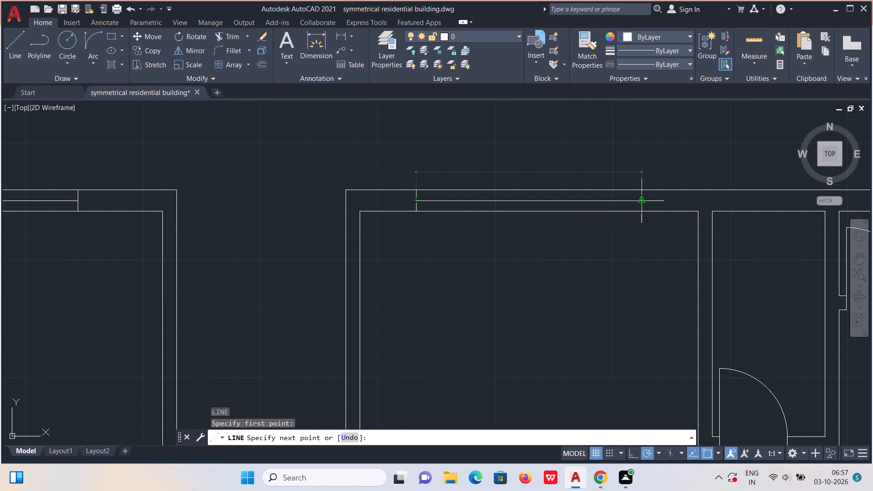
{"action": "key", "text": "Escape"}
Draw a line over the centre line of the left unit's large-room window, from one jamb's midpoint to the other's.
{"action": "middle_click_drag", "start_coordinate": [22, 197], "coordinate": [287, 235]}
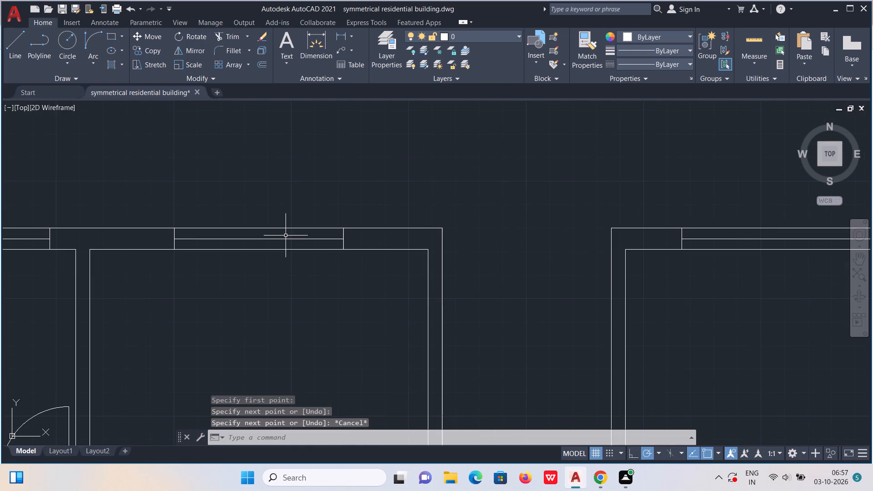
{"action": "key", "text": "l"}
{"action": "key", "text": "Return"}
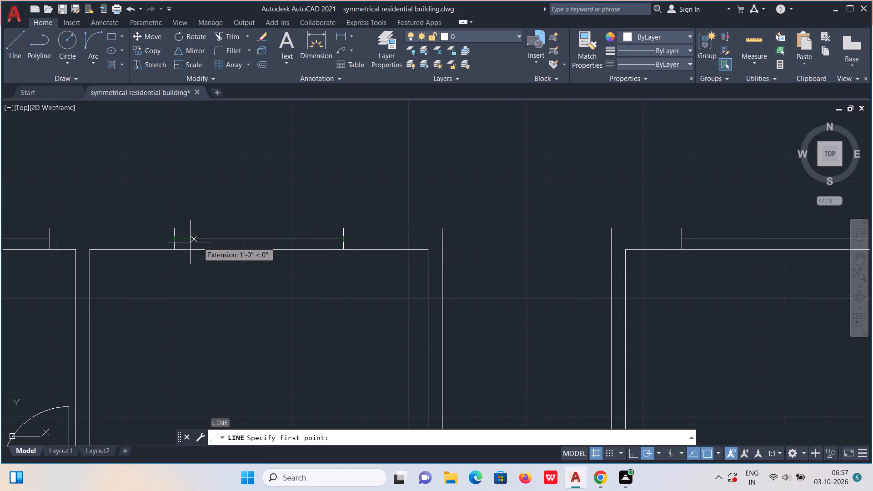
{"action": "left_click", "coordinate": [177, 238]}
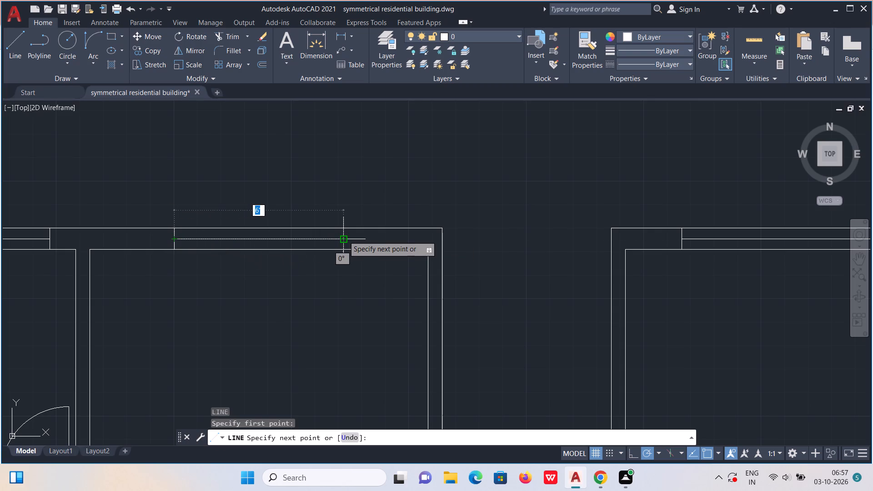
{"action": "left_click", "coordinate": [344, 236]}
{"action": "key", "text": "Escape"}
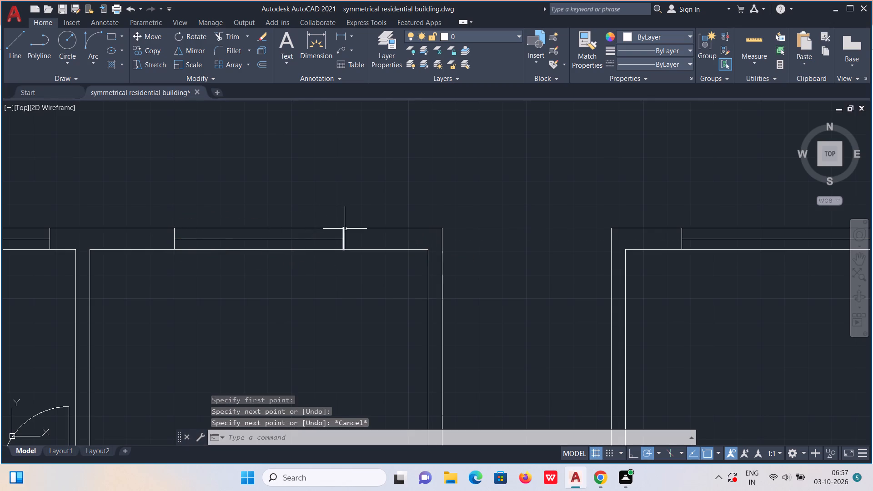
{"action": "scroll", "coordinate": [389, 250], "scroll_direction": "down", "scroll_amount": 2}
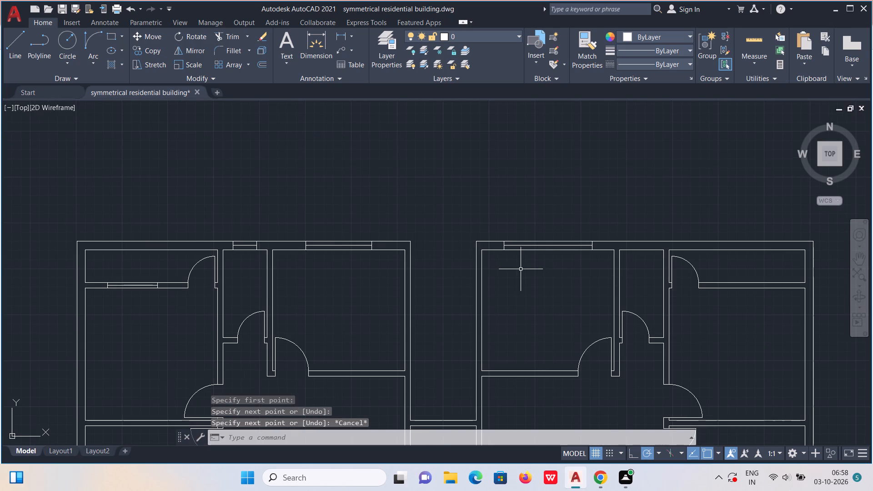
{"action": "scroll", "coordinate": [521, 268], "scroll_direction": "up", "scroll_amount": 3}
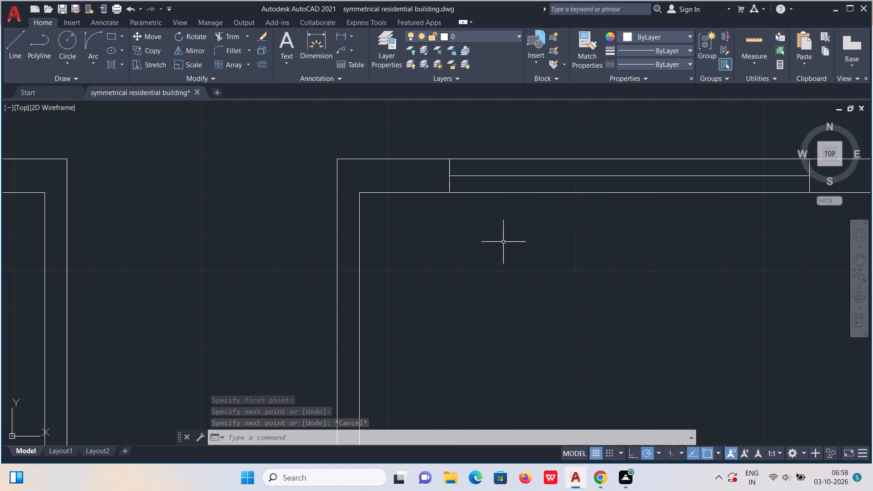
Move the left jamb of the right-hand unit's large-room window 1' inward along the top wall.
{"action": "left_click", "coordinate": [451, 180]}
{"action": "key", "text": "m"}
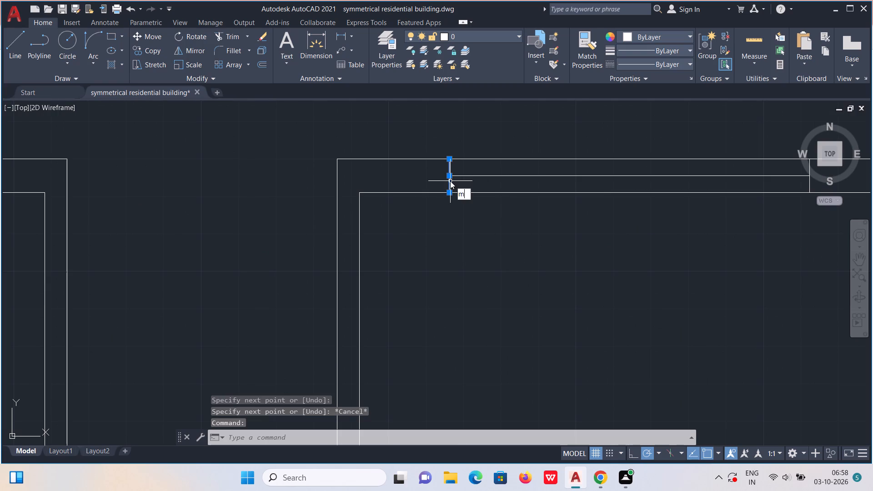
{"action": "key", "text": "Return"}
{"action": "left_click", "coordinate": [448, 175]}
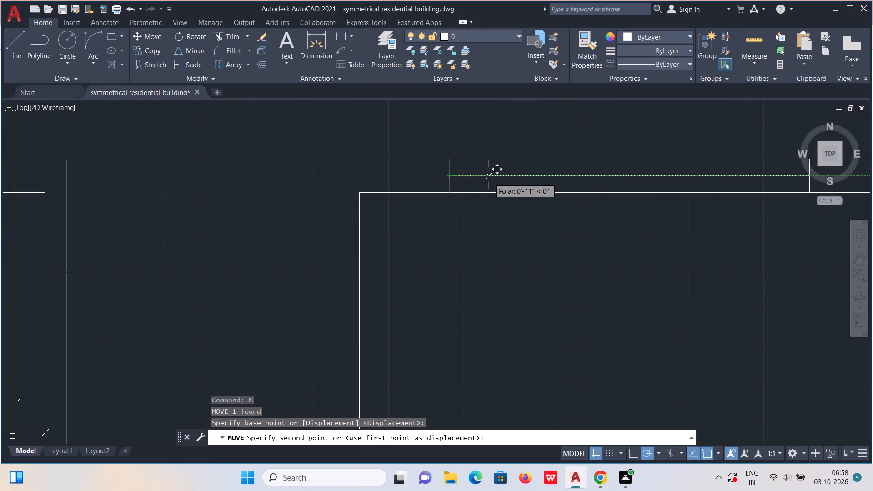
{"action": "type", "text": "1'"}
{"action": "key", "text": "Return"}
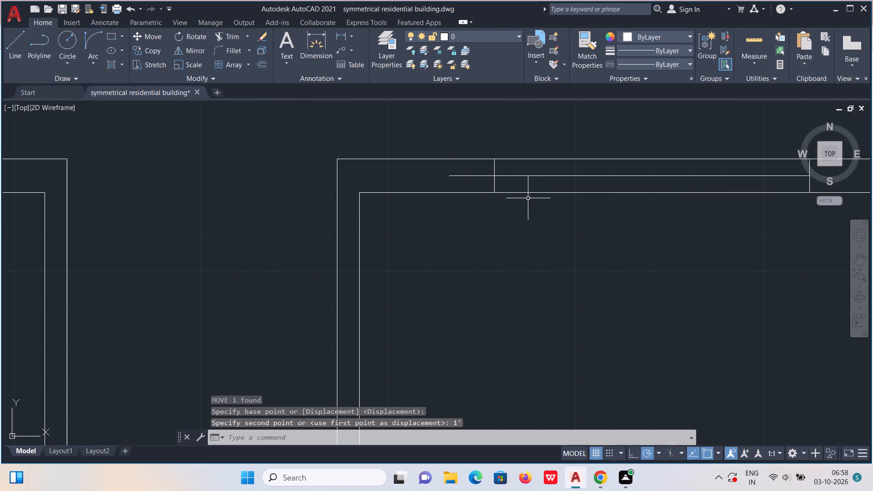
Move the right jamb of the same large-room window 1' inward along the top wall.
{"action": "middle_click_drag", "start_coordinate": [535, 226], "coordinate": [354, 270]}
{"action": "left_click", "coordinate": [627, 220]}
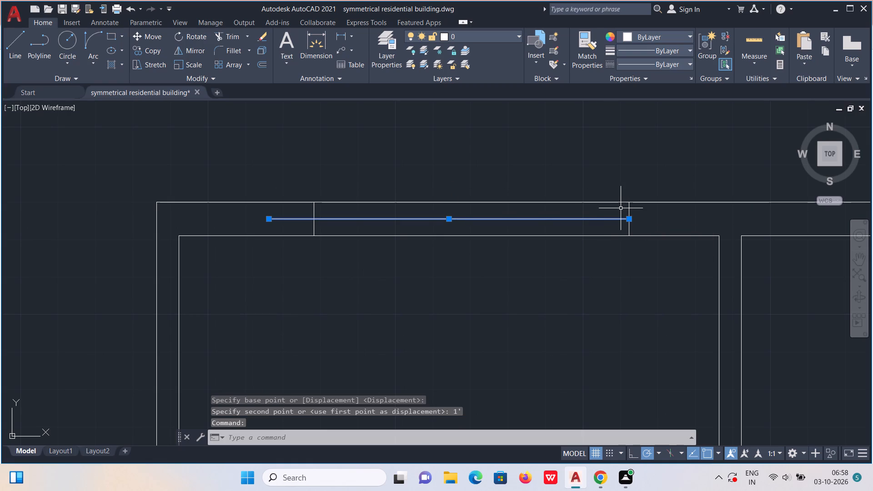
{"action": "key", "text": "Escape"}
{"action": "left_click", "coordinate": [630, 215]}
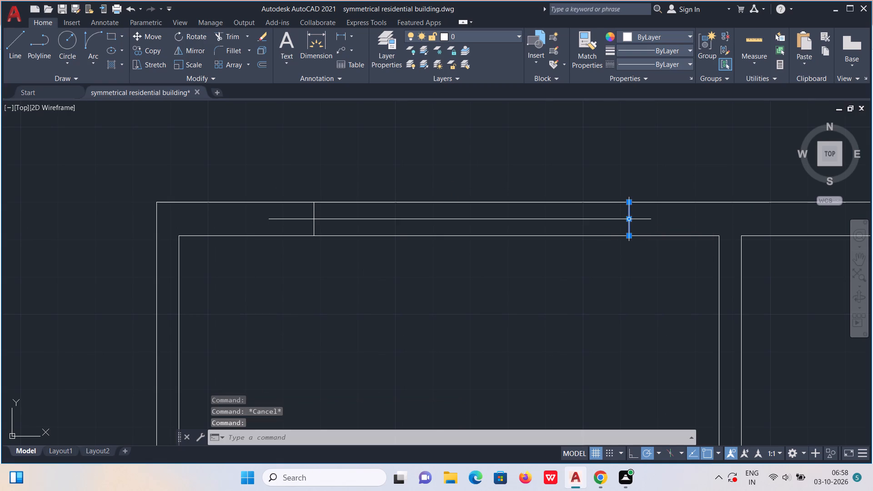
{"action": "left_click", "coordinate": [630, 221]}
{"action": "key", "text": "m"}
{"action": "key", "text": "Return"}
{"action": "left_click", "coordinate": [627, 223]}
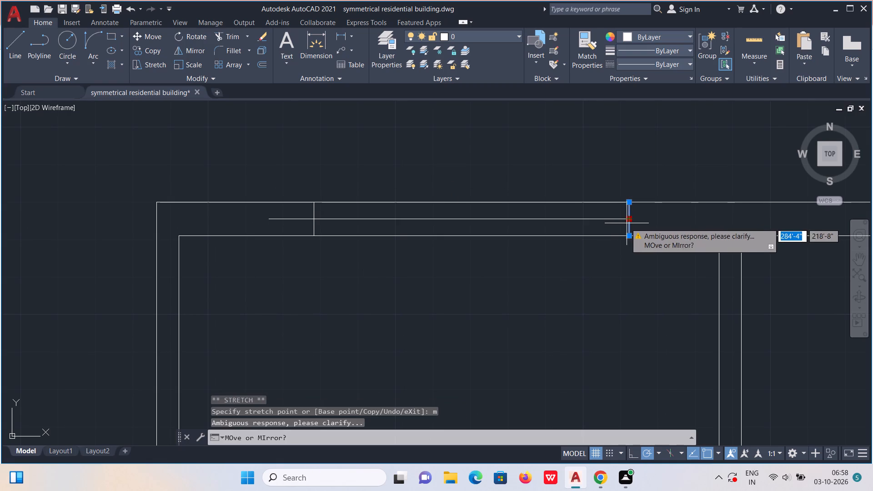
{"action": "key", "text": "Escape"}
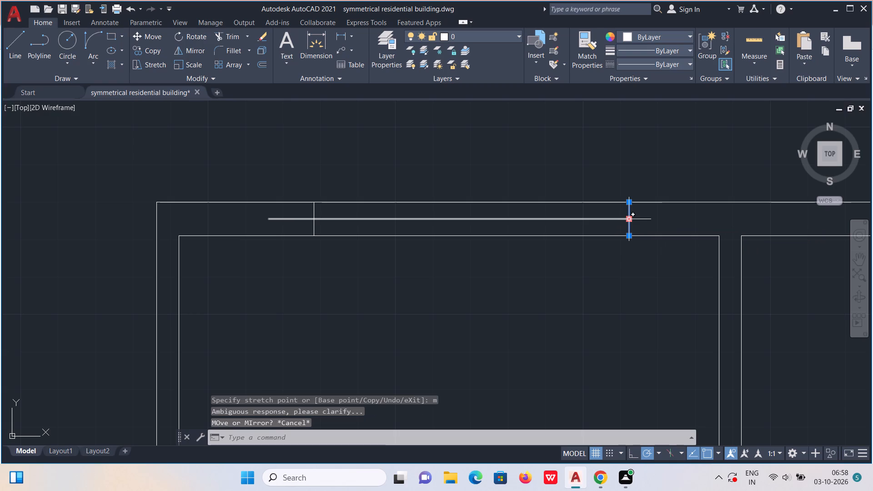
{"action": "key", "text": "m"}
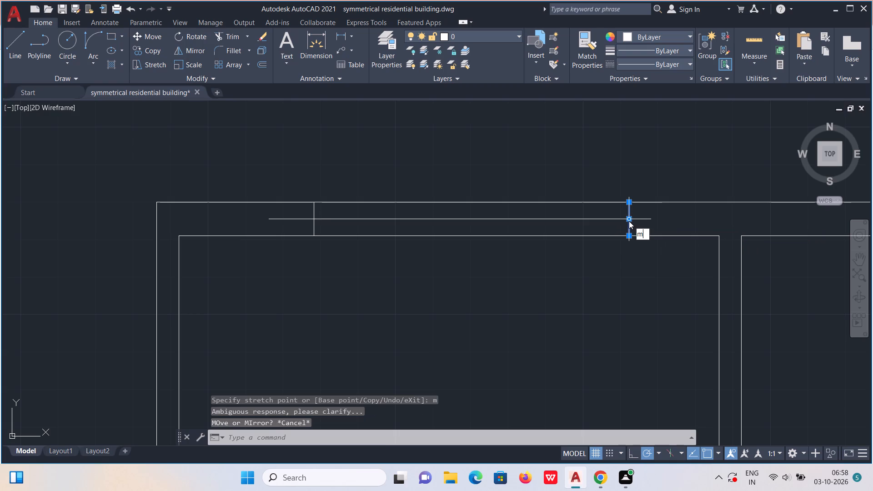
{"action": "key", "text": "Return"}
{"action": "left_click", "coordinate": [629, 221]}
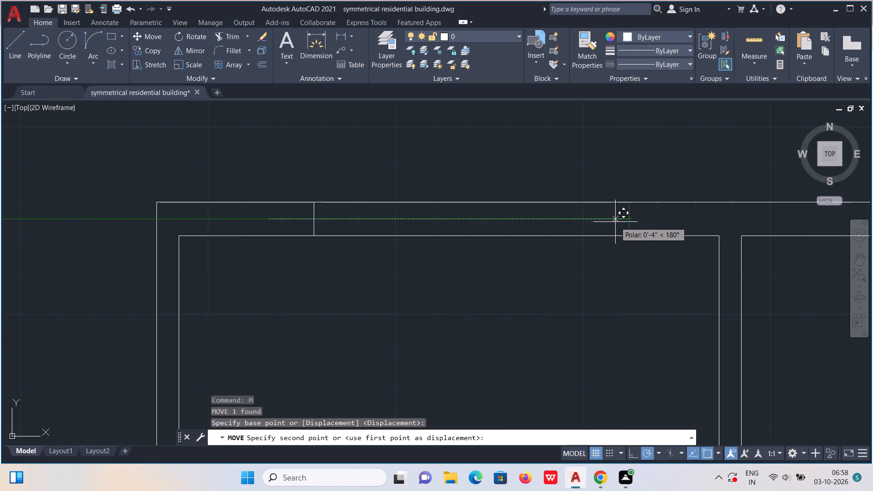
{"action": "type", "text": "1'"}
{"action": "key", "text": "Return"}
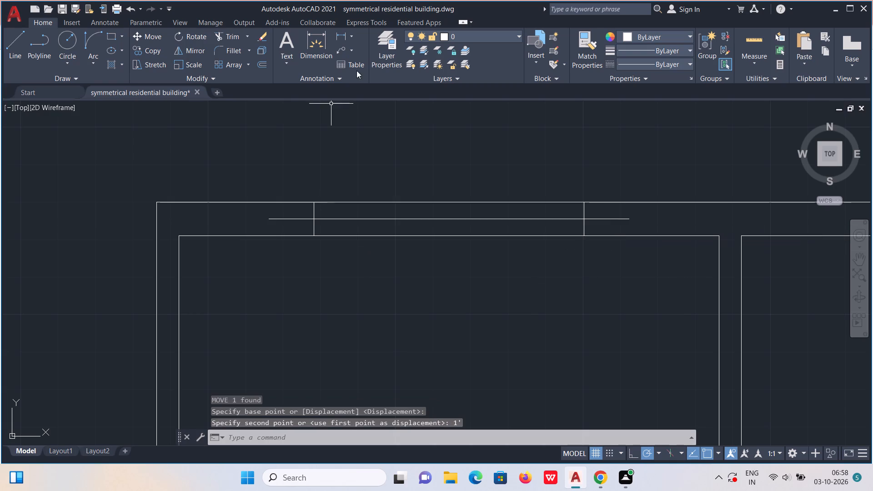
Trim both ends of the window's centre line that extend beyond the two jambs.
{"action": "left_click", "coordinate": [229, 38]}
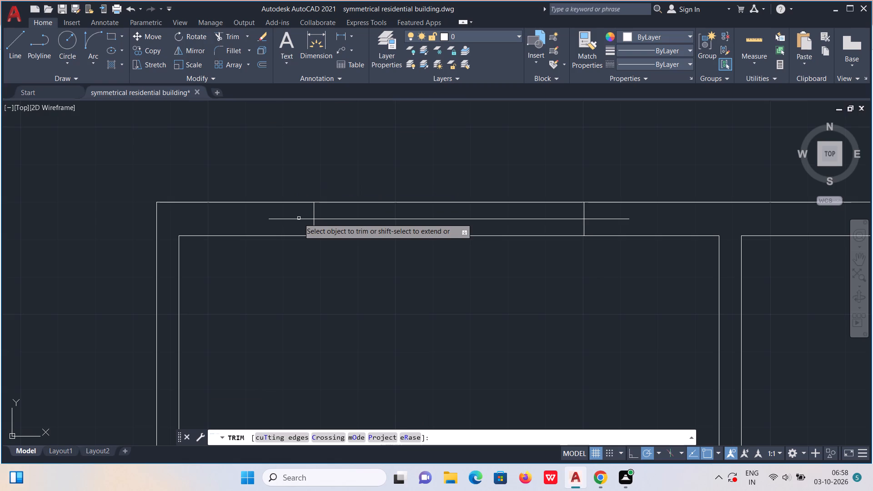
{"action": "left_click_drag", "start_coordinate": [299, 217], "coordinate": [301, 221]}
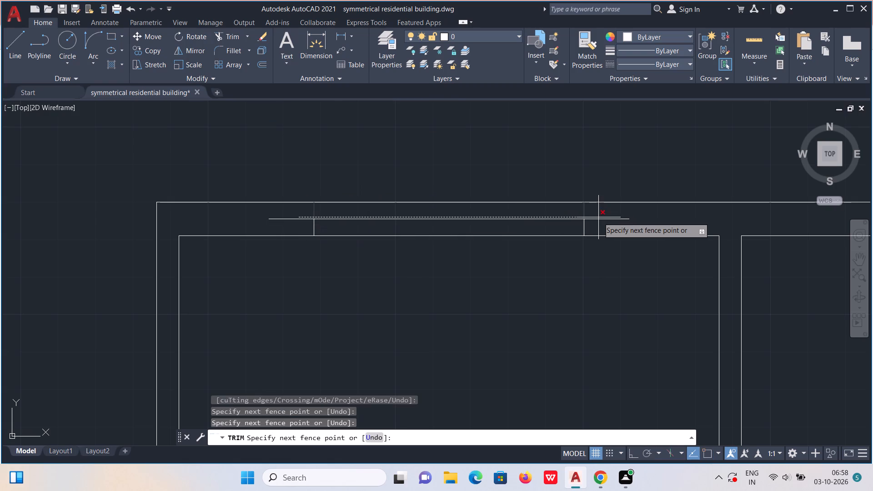
{"action": "left_click", "coordinate": [294, 221]}
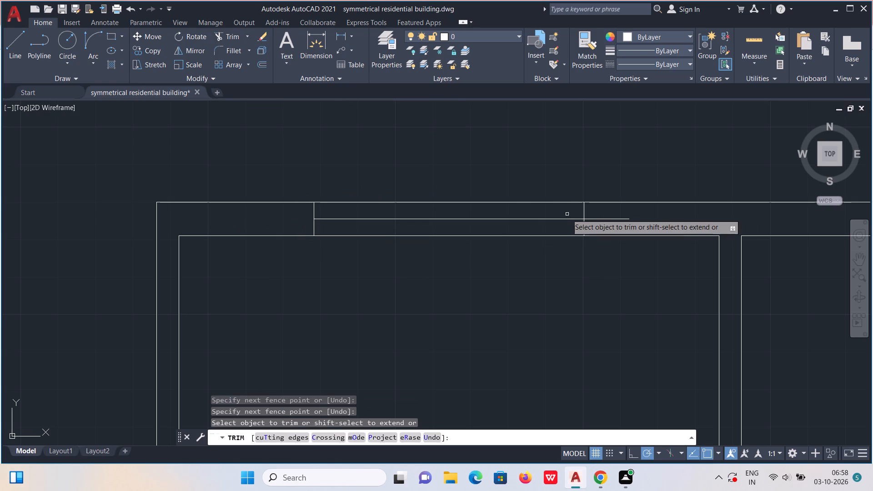
{"action": "left_click", "coordinate": [597, 218]}
{"action": "key", "text": "Escape"}
Draw a cross line through the top wall at the adjoining narrow room's left inner corner and move it about 7" inward as a jamb.
{"action": "scroll", "coordinate": [562, 256], "scroll_direction": "down", "scroll_amount": 2}
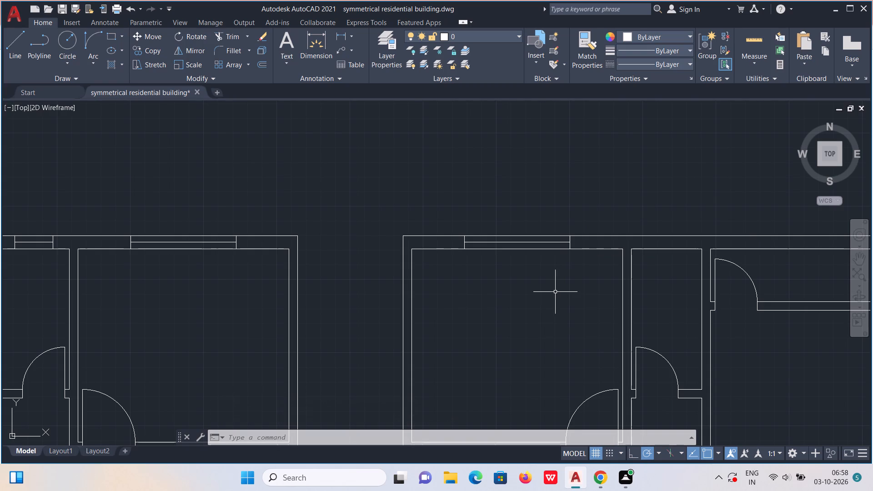
{"action": "middle_click_drag", "start_coordinate": [556, 287], "coordinate": [297, 223]}
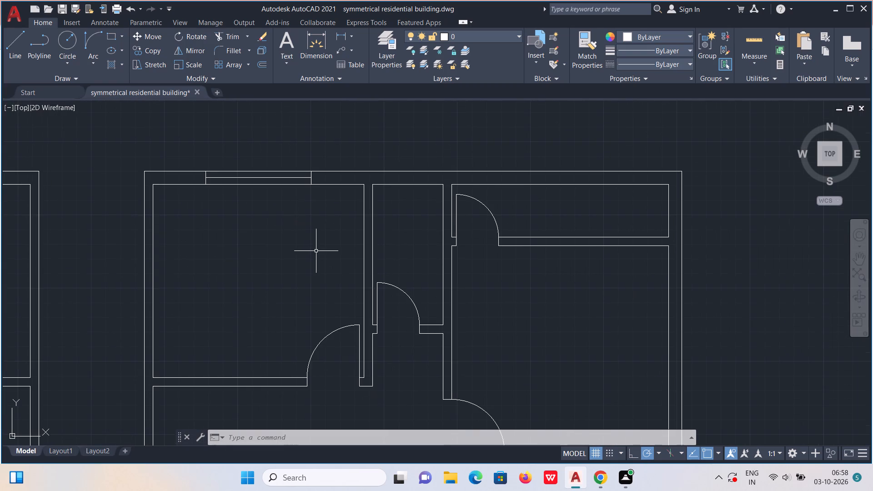
{"action": "key", "text": "l"}
{"action": "key", "text": "Return"}
{"action": "scroll", "coordinate": [397, 181], "scroll_direction": "up", "scroll_amount": 1}
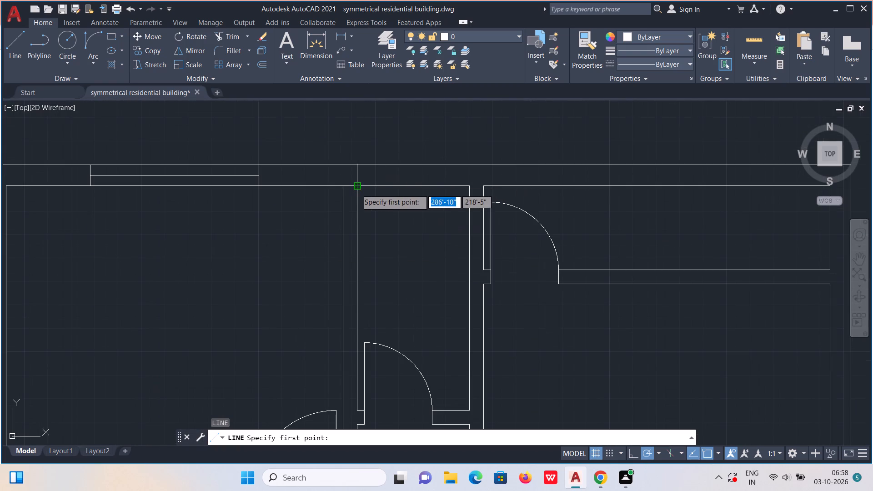
{"action": "left_click", "coordinate": [356, 189]}
{"action": "left_click", "coordinate": [355, 166]}
{"action": "key", "text": "Escape"}
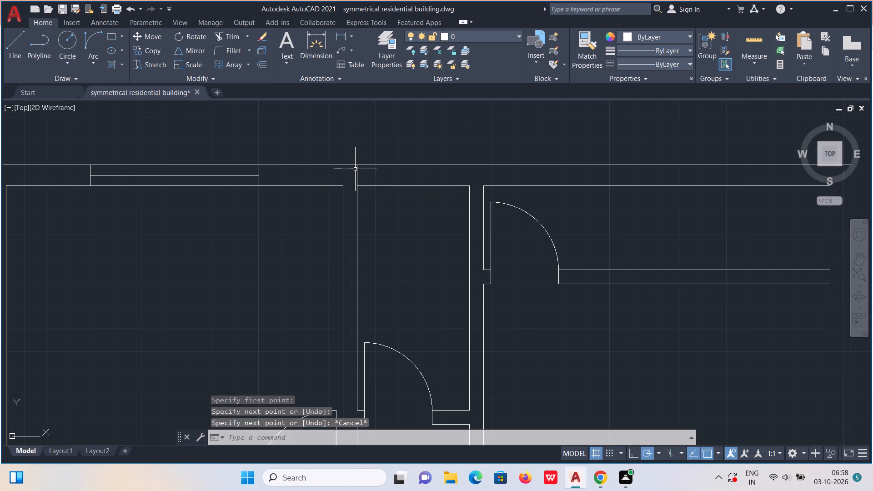
{"action": "left_click", "coordinate": [357, 172]}
{"action": "key", "text": "m"}
{"action": "key", "text": "Return"}
{"action": "left_click", "coordinate": [356, 172]}
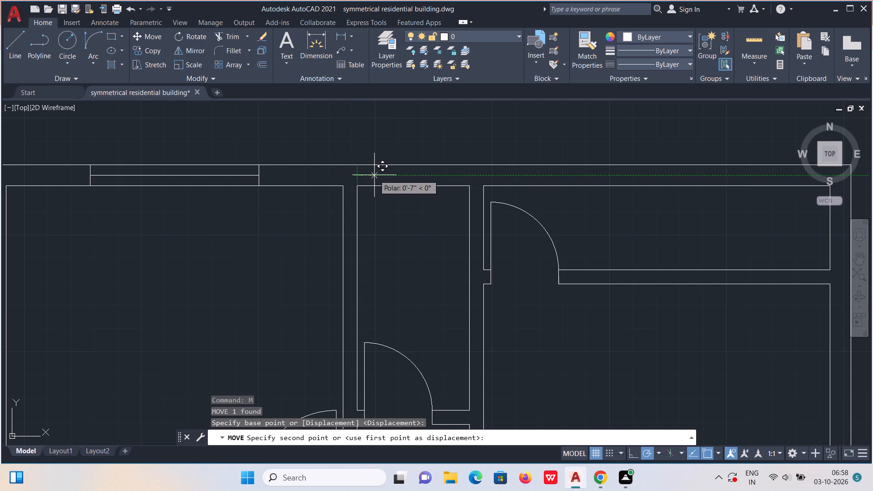
{"action": "left_click", "coordinate": [374, 175]}
Copy the narrow room's window jamb about 2'-7" to the right along the top wall.
{"action": "left_click", "coordinate": [374, 175]}
{"action": "type", "text": "co"}
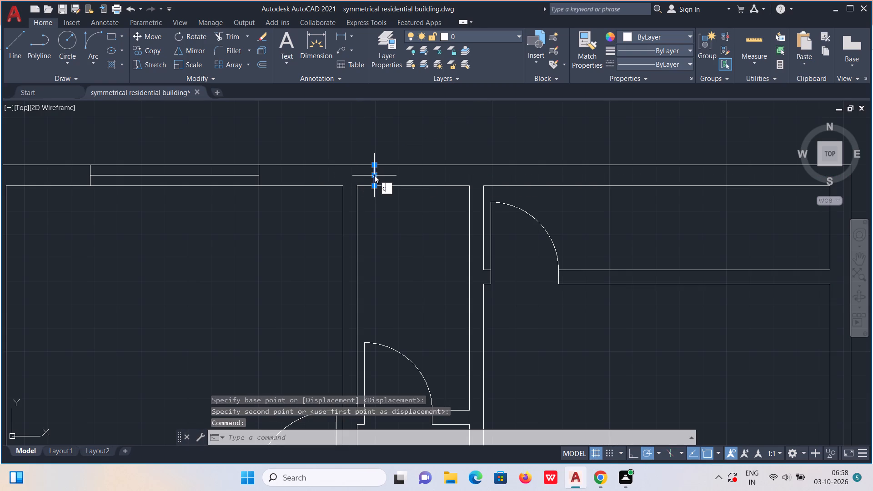
{"action": "key", "text": "Return"}
{"action": "left_click", "coordinate": [374, 175]}
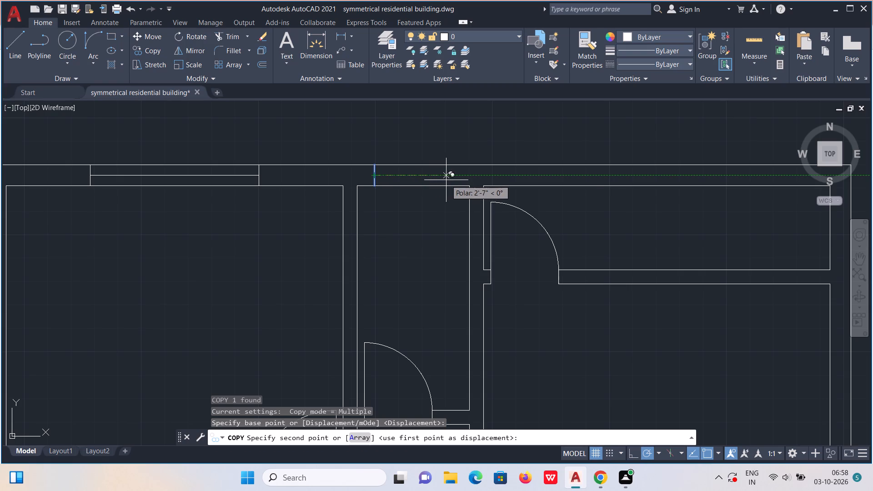
{"action": "left_click", "coordinate": [446, 180]}
{"action": "key", "text": "Escape"}
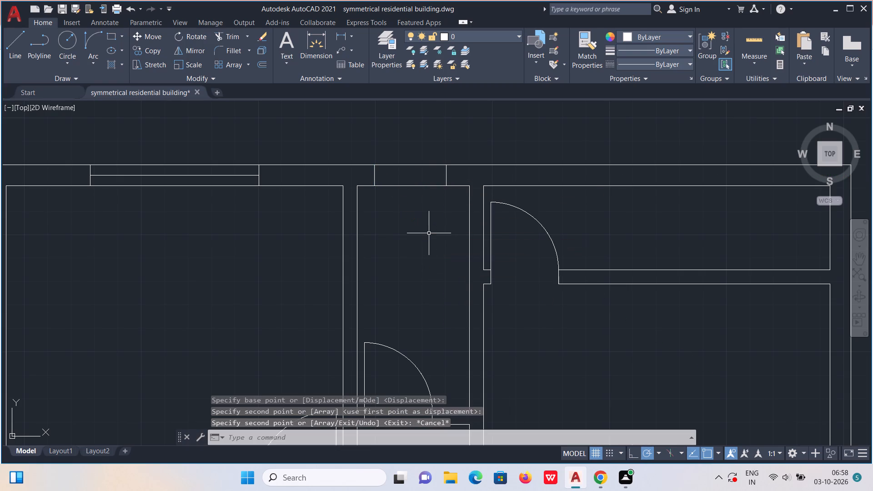
Draw a horizontal centre line joining the midpoints of the narrow room's two window jambs.
{"action": "key", "text": "l"}
{"action": "key", "text": "Return"}
{"action": "left_click", "coordinate": [375, 174]}
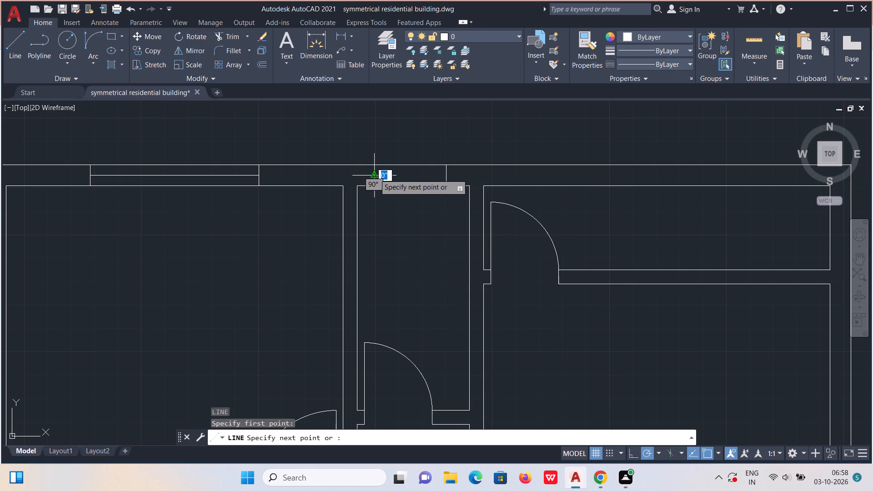
{"action": "left_click", "coordinate": [447, 175]}
{"action": "key", "text": "Escape"}
Draw a cross line at the right end of the partition below the right-hand unit's top corner strip and move it about 2' left.
{"action": "scroll", "coordinate": [447, 176], "scroll_direction": "down", "scroll_amount": 2}
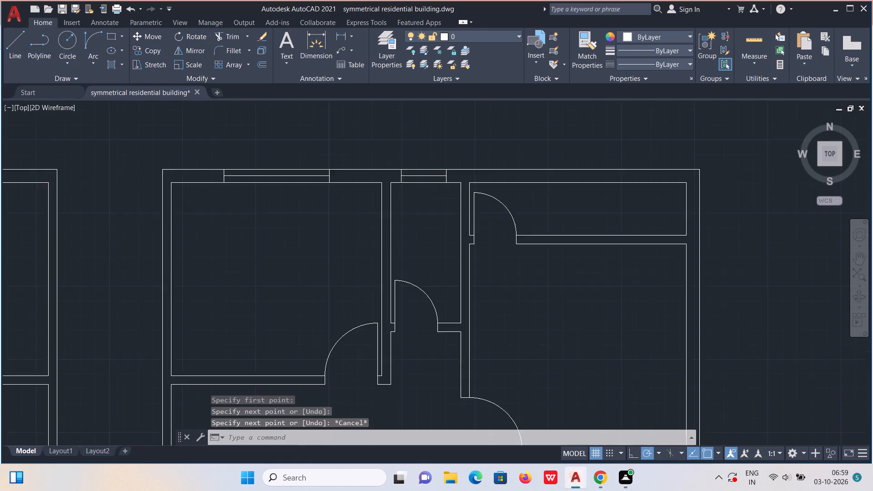
{"action": "middle_click_drag", "start_coordinate": [533, 201], "coordinate": [448, 174]}
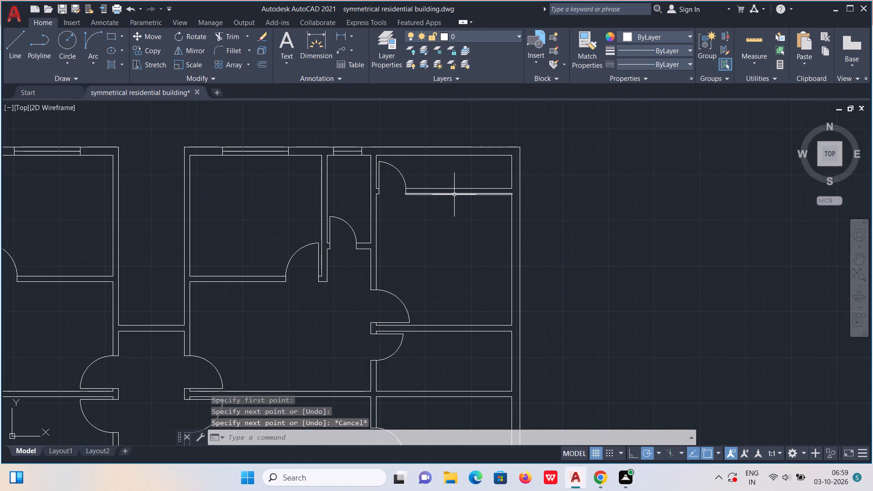
{"action": "scroll", "coordinate": [454, 195], "scroll_direction": "up", "scroll_amount": 1}
{"action": "middle_click_drag", "start_coordinate": [460, 221], "coordinate": [451, 223]}
{"action": "key", "text": "l"}
{"action": "key", "text": "Return"}
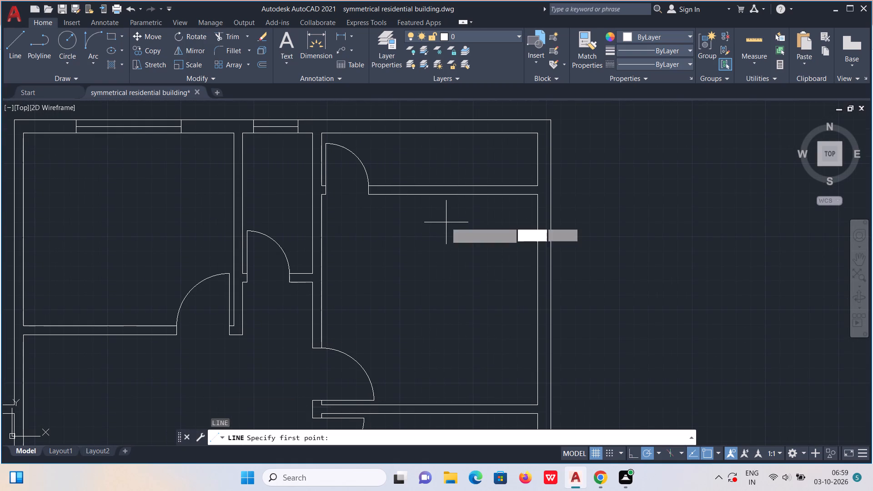
{"action": "left_click", "coordinate": [538, 186]}
{"action": "left_click", "coordinate": [537, 199]}
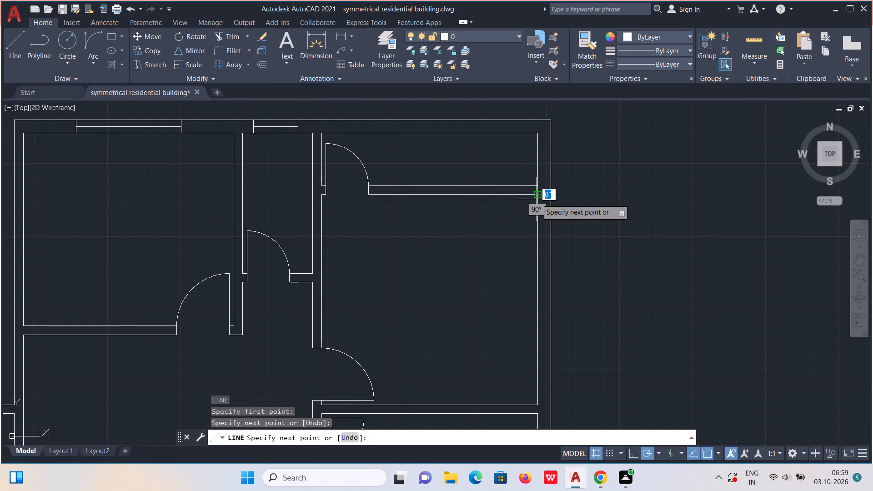
{"action": "key", "text": "Escape"}
{"action": "scroll", "coordinate": [537, 194], "scroll_direction": "up", "scroll_amount": 1}
{"action": "left_click", "coordinate": [537, 188]}
{"action": "key", "text": "m"}
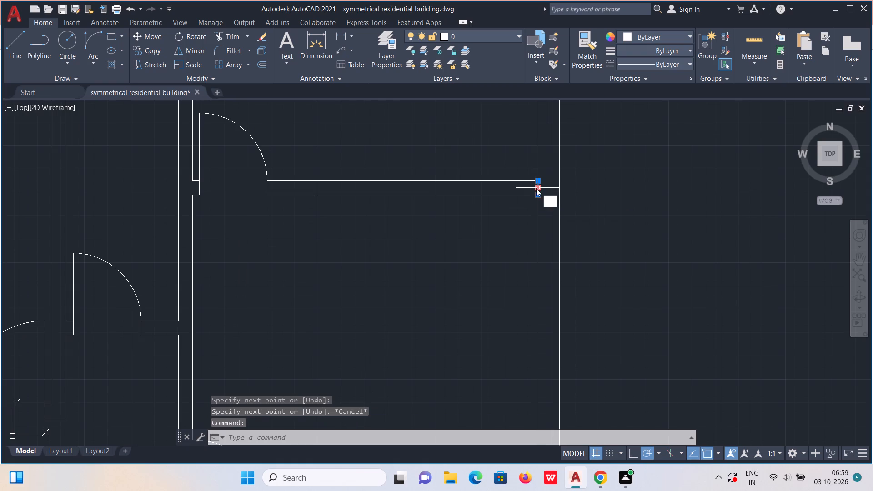
{"action": "key", "text": "Return"}
{"action": "left_click", "coordinate": [536, 188]}
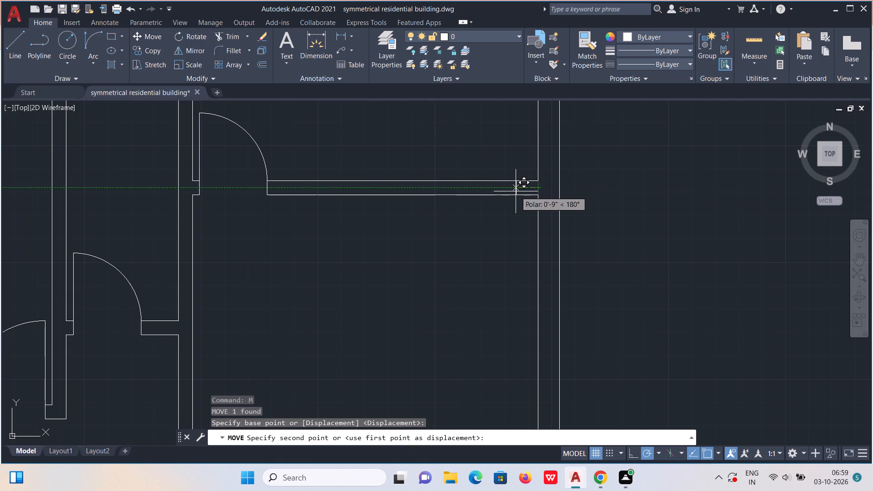
{"action": "left_click", "coordinate": [477, 191]}
Copy that partition jamb about 5'-1" to the left, towards the door opening.
{"action": "left_click", "coordinate": [477, 192]}
{"action": "type", "text": "co"}
{"action": "key", "text": "Return"}
{"action": "left_click", "coordinate": [477, 185]}
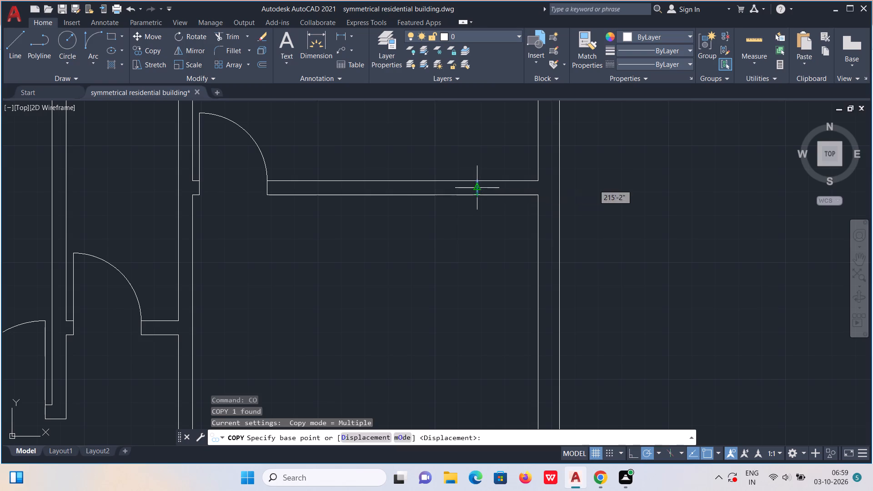
{"action": "left_click", "coordinate": [333, 190]}
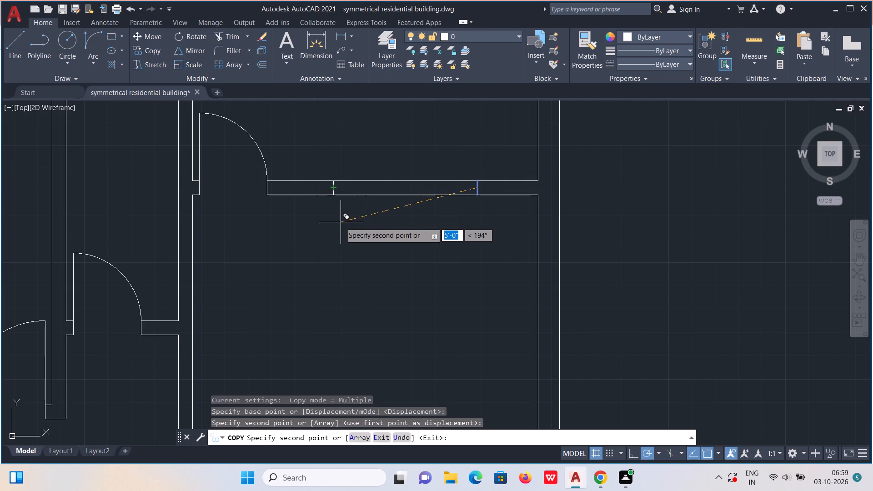
{"action": "key", "text": "Escape"}
Draw a horizontal centre line about 5' long joining the midpoints of the partition's two window jambs.
{"action": "key", "text": "l"}
{"action": "key", "text": "Return"}
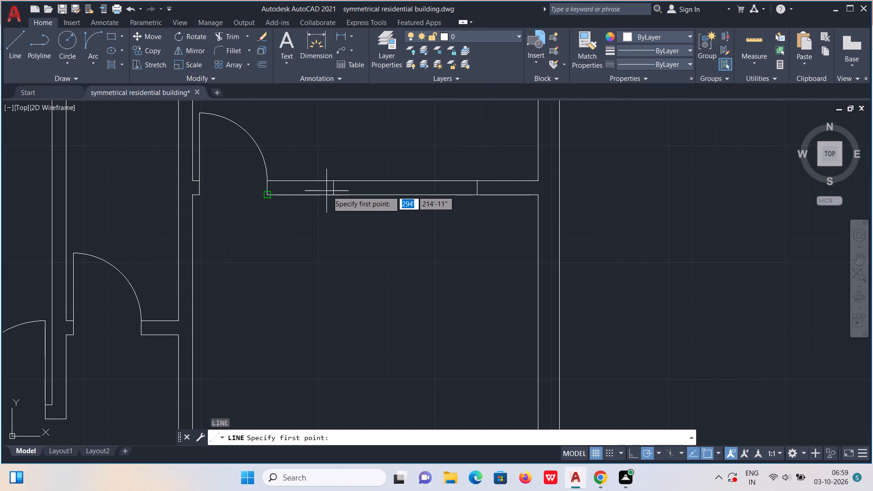
{"action": "left_click", "coordinate": [333, 189]}
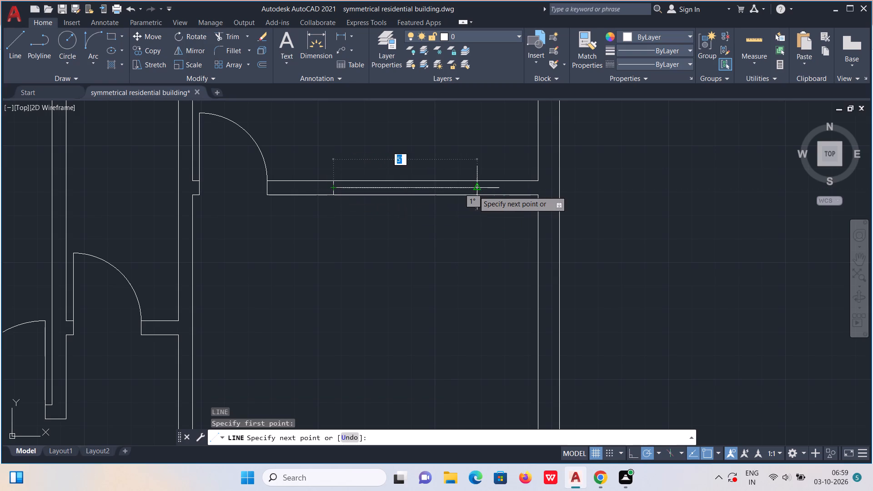
{"action": "left_click", "coordinate": [474, 191]}
{"action": "scroll", "coordinate": [475, 191], "scroll_direction": "down", "scroll_amount": 2}
{"action": "middle_click_drag", "start_coordinate": [471, 236], "coordinate": [492, 170]}
{"action": "key", "text": "Escape"}
Draw a cross line through the right-hand outer wall, level with the lower face of the newly windowed partition.
{"action": "scroll", "coordinate": [477, 190], "scroll_direction": "down", "scroll_amount": 1}
{"action": "middle_click_drag", "start_coordinate": [471, 199], "coordinate": [371, 200]}
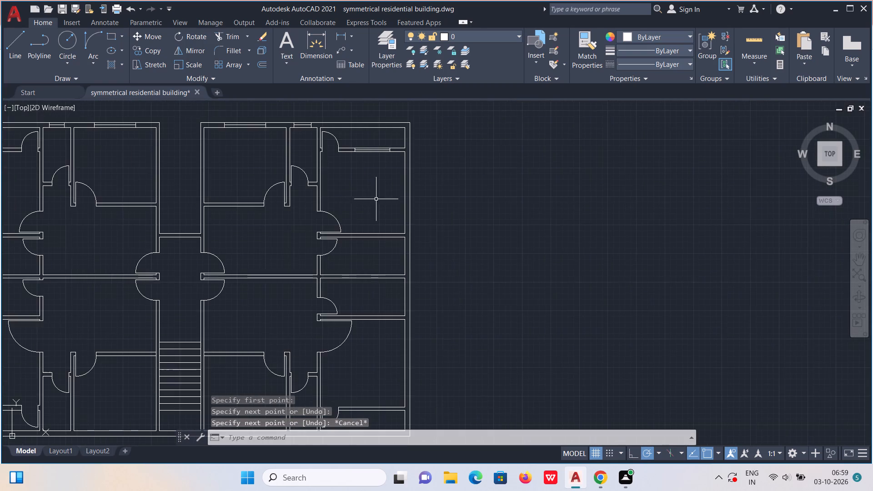
{"action": "scroll", "coordinate": [429, 178], "scroll_direction": "up", "scroll_amount": 1}
{"action": "key", "text": "l"}
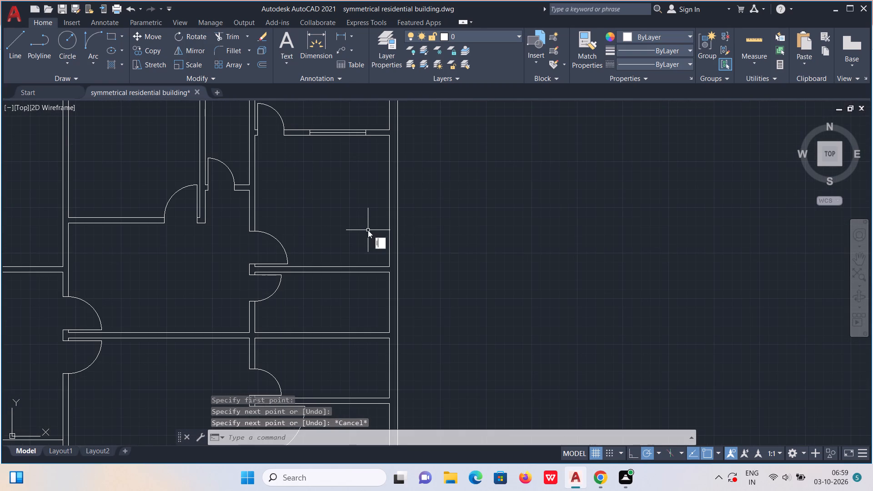
{"action": "key", "text": "Return"}
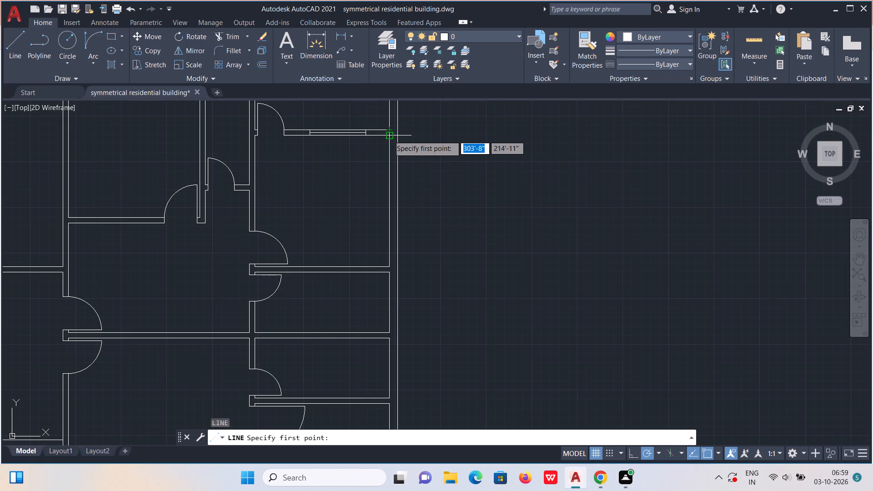
{"action": "left_click", "coordinate": [388, 135]}
{"action": "scroll", "coordinate": [392, 134], "scroll_direction": "up", "scroll_amount": 2}
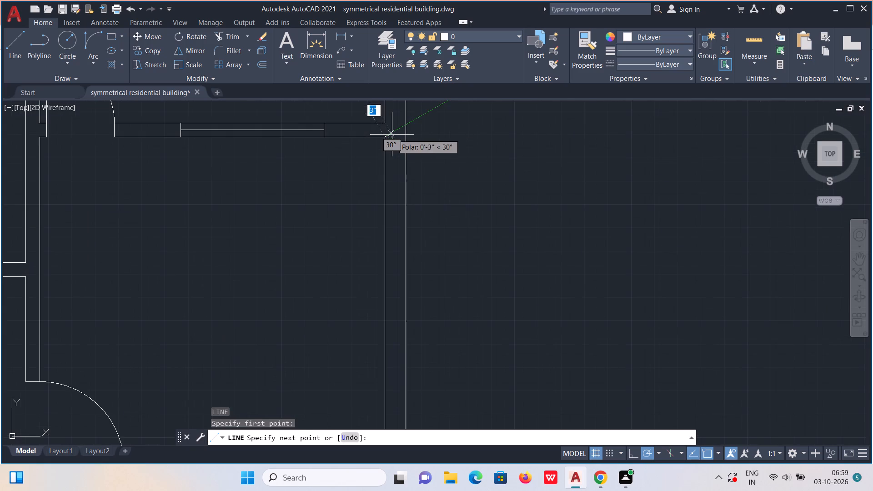
{"action": "left_click", "coordinate": [406, 139]}
{"action": "scroll", "coordinate": [406, 140], "scroll_direction": "down", "scroll_amount": 1}
{"action": "key", "text": "Escape"}
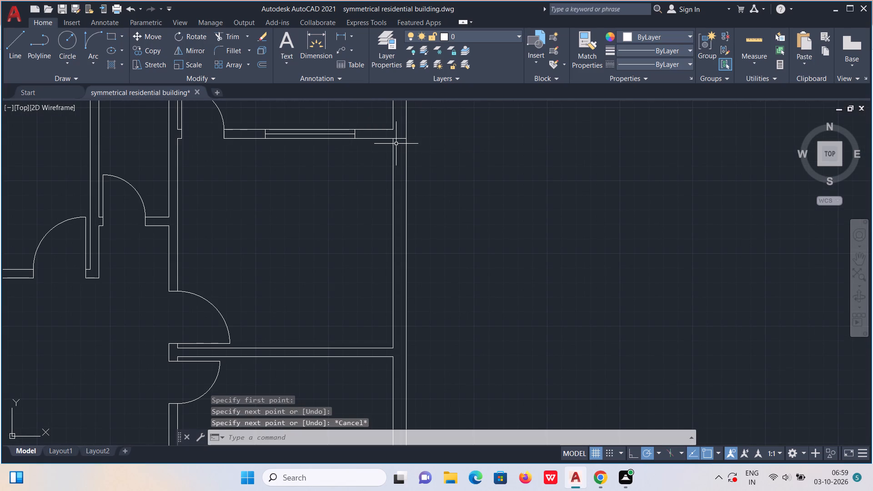
Move that cross line 3' down the outer wall for the window's upper jamb.
{"action": "left_click", "coordinate": [398, 137]}
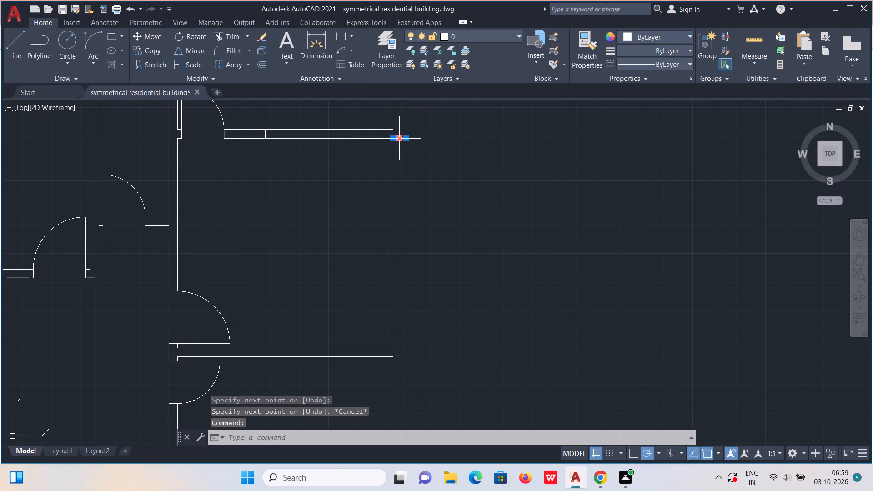
{"action": "key", "text": "m"}
{"action": "key", "text": "Return"}
{"action": "left_click", "coordinate": [398, 137]}
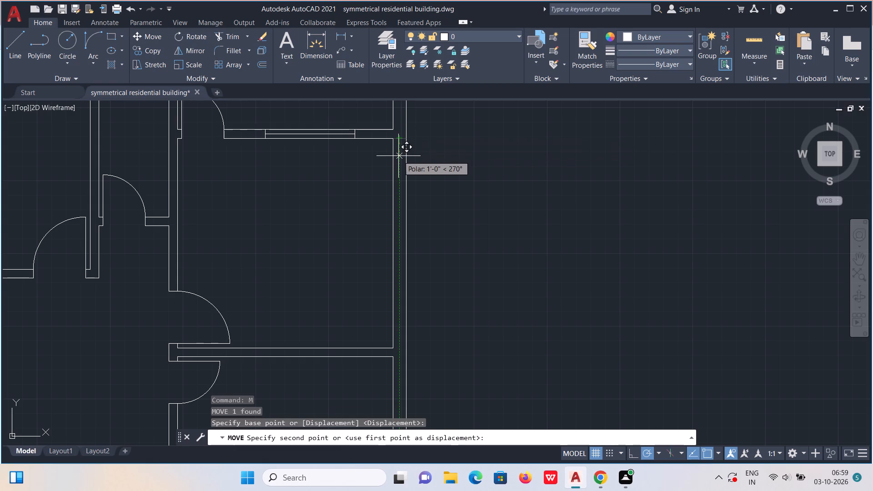
{"action": "key", "text": "3"}
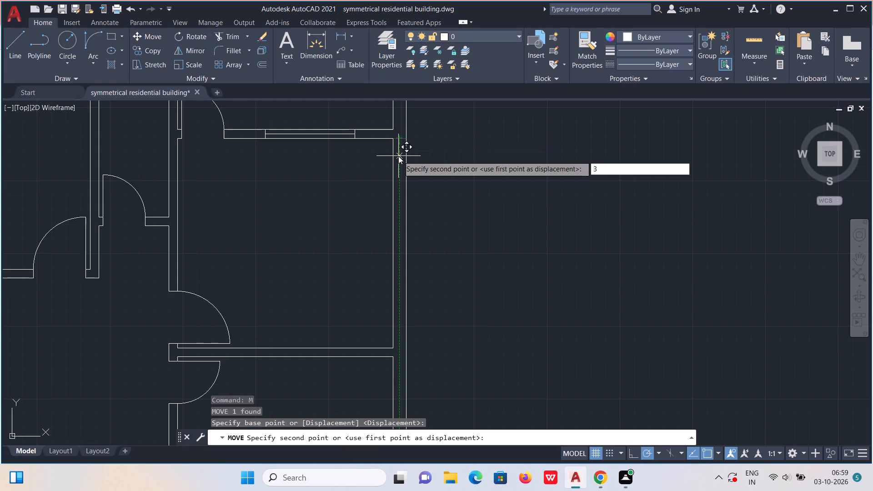
{"action": "key", "text": "apostrophe"}
{"action": "key", "text": "Return"}
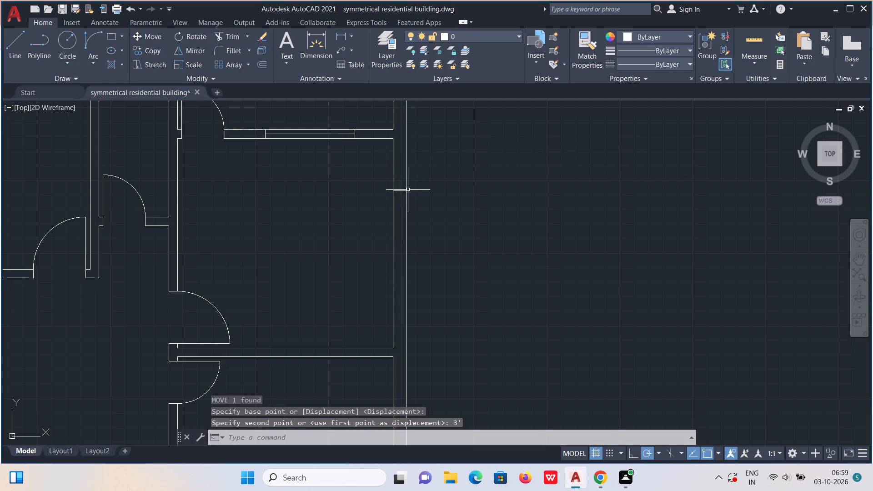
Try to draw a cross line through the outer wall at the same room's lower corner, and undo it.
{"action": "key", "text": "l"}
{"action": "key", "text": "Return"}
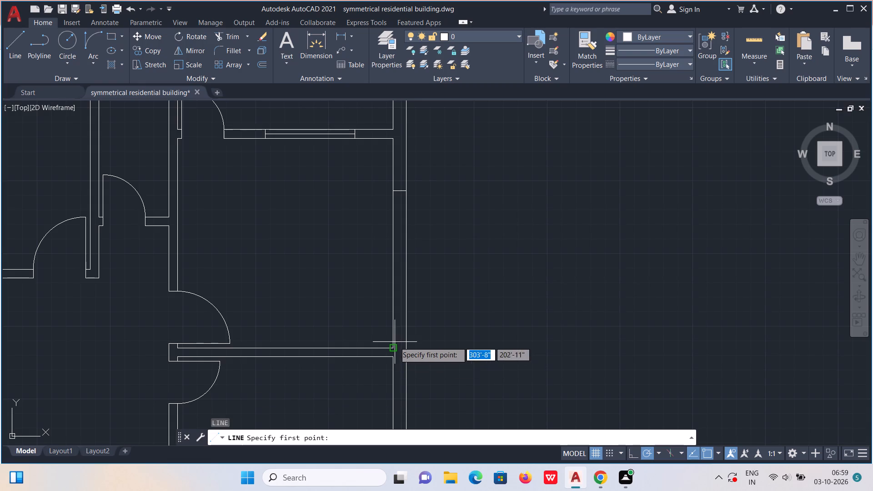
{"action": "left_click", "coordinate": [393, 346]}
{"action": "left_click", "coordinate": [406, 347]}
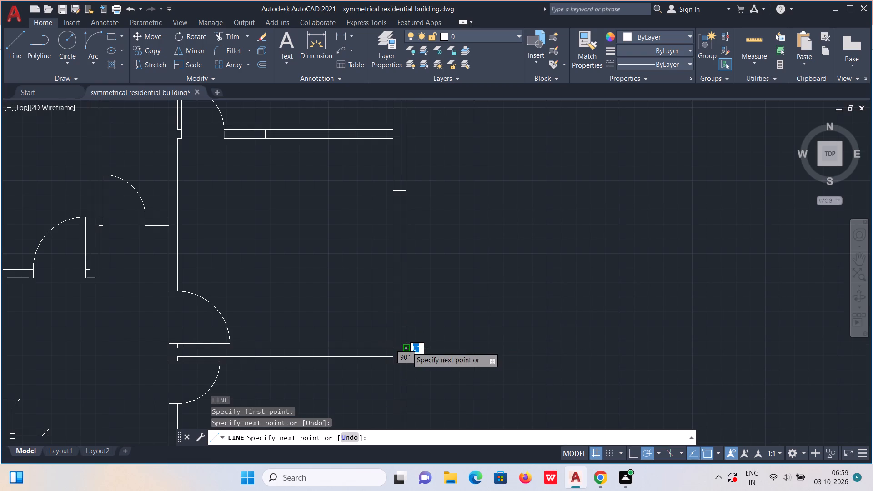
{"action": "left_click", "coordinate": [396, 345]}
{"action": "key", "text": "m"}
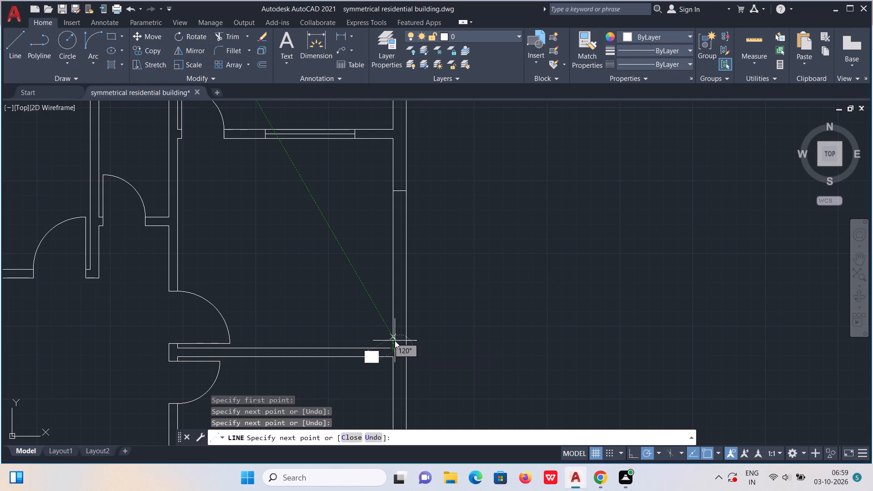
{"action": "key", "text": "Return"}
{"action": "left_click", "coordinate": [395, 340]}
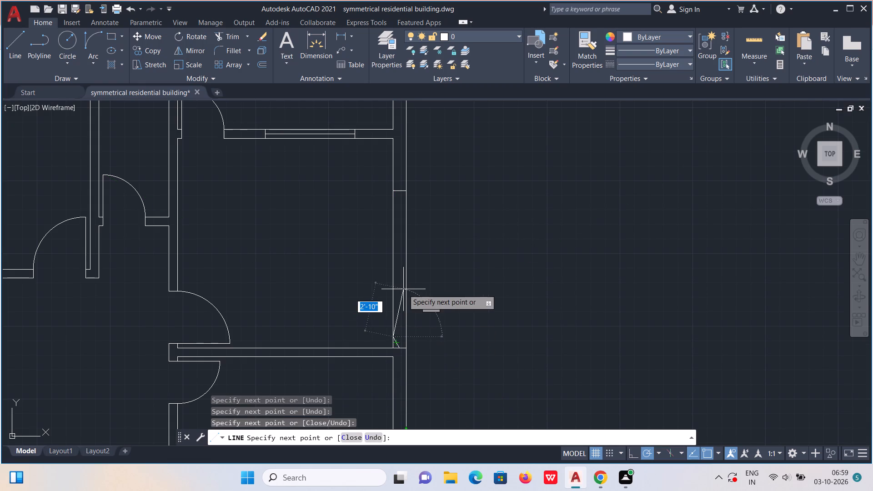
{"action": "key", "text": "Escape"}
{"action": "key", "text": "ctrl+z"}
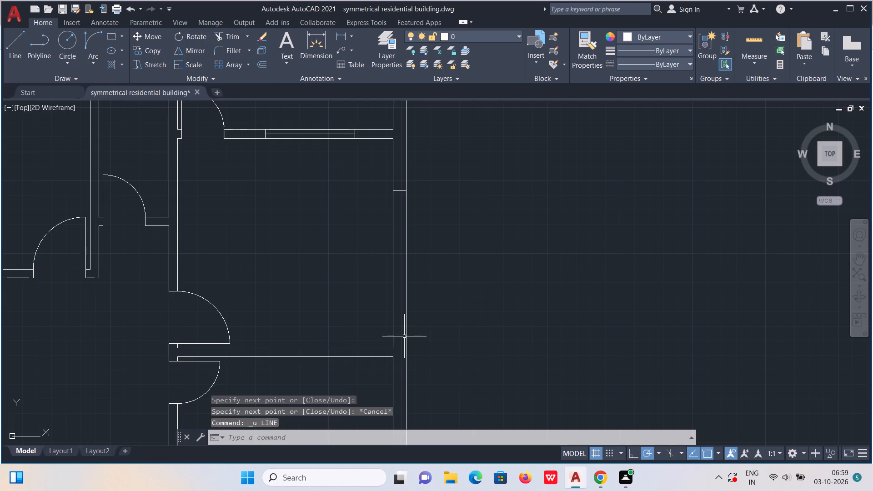
Draw a cross line through the outer wall at the same room's lower inner corner.
{"action": "key", "text": "l"}
{"action": "key", "text": "Return"}
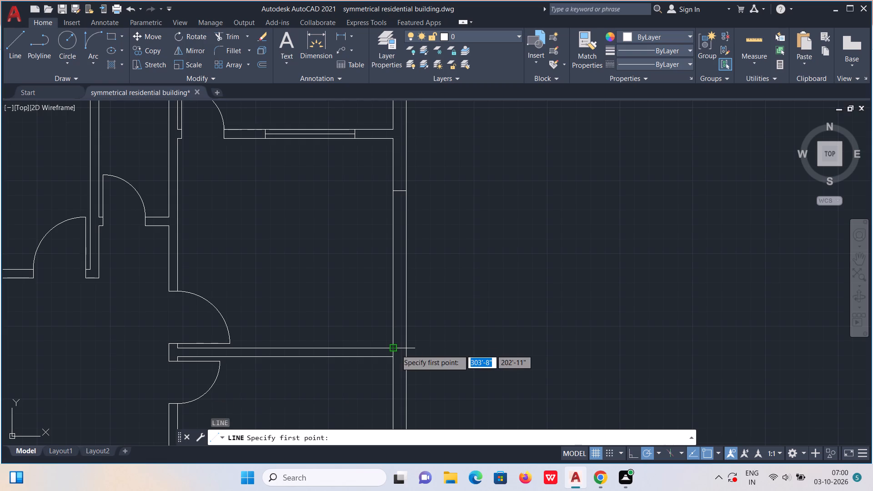
{"action": "left_click", "coordinate": [396, 350]}
{"action": "left_click", "coordinate": [406, 351]}
{"action": "key", "text": "F1"}
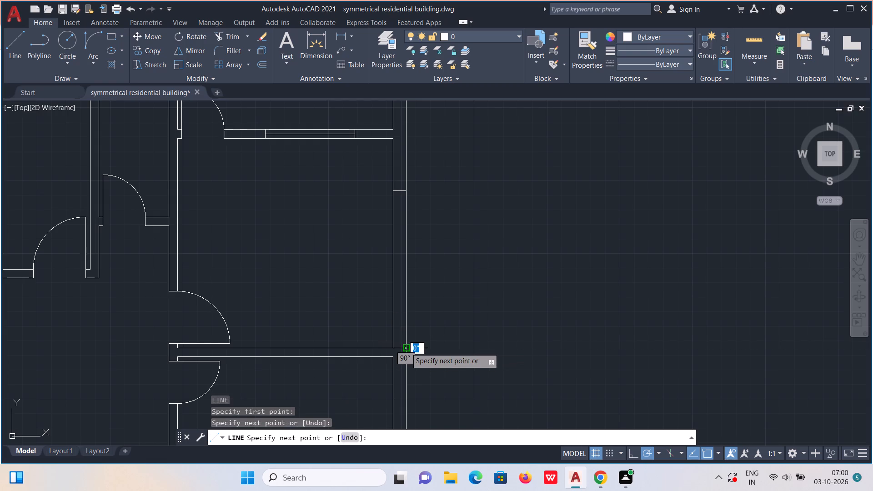
{"action": "key", "text": "Escape"}
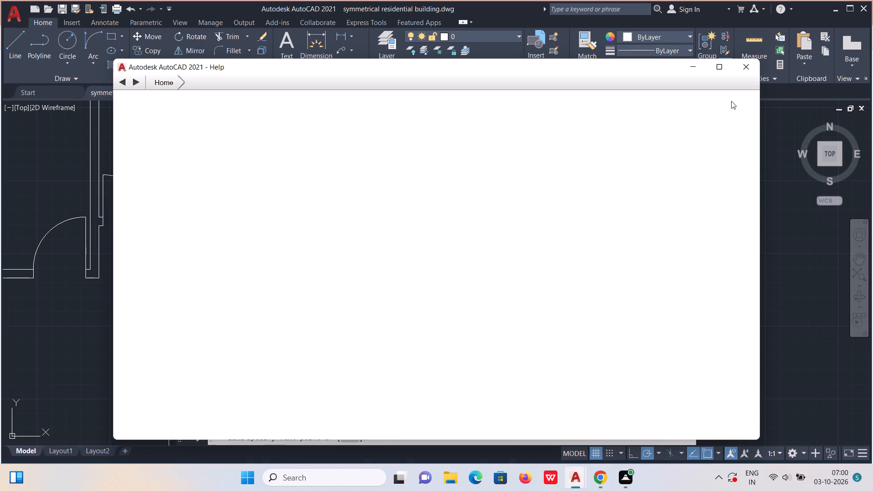
{"action": "left_click", "coordinate": [750, 58]}
{"action": "left_click", "coordinate": [746, 72]}
{"action": "left_click", "coordinate": [744, 67]}
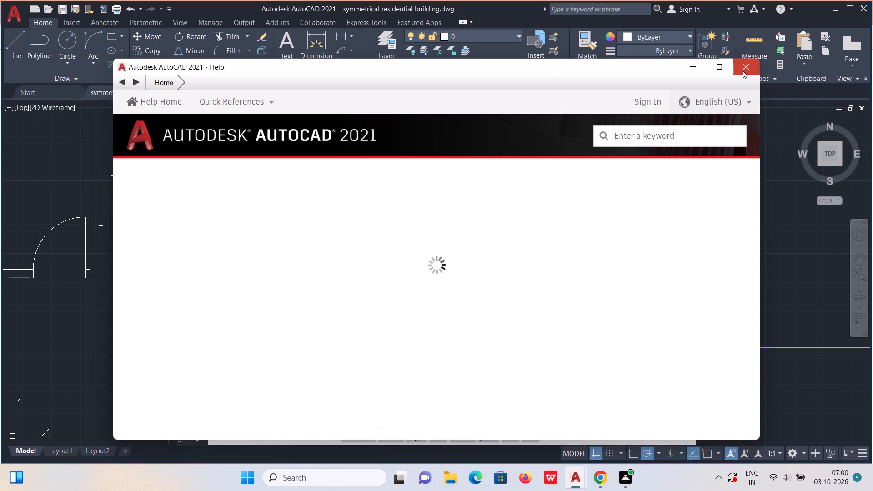
{"action": "key", "text": "Escape"}
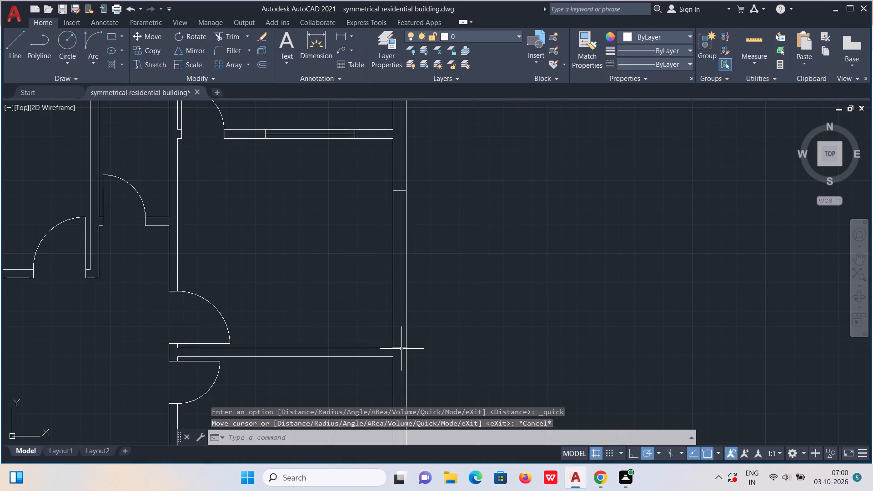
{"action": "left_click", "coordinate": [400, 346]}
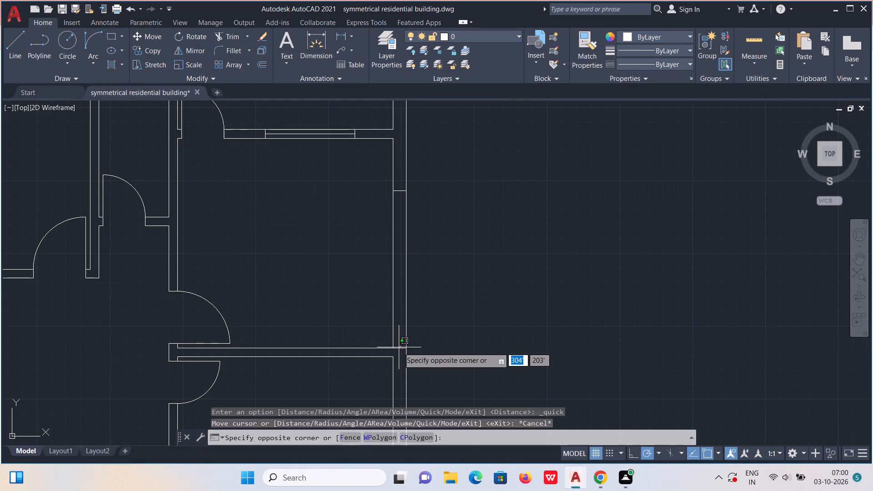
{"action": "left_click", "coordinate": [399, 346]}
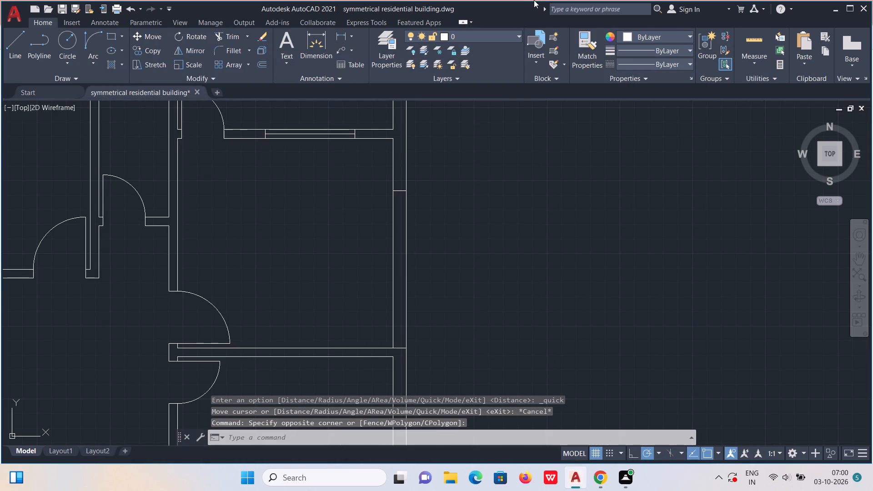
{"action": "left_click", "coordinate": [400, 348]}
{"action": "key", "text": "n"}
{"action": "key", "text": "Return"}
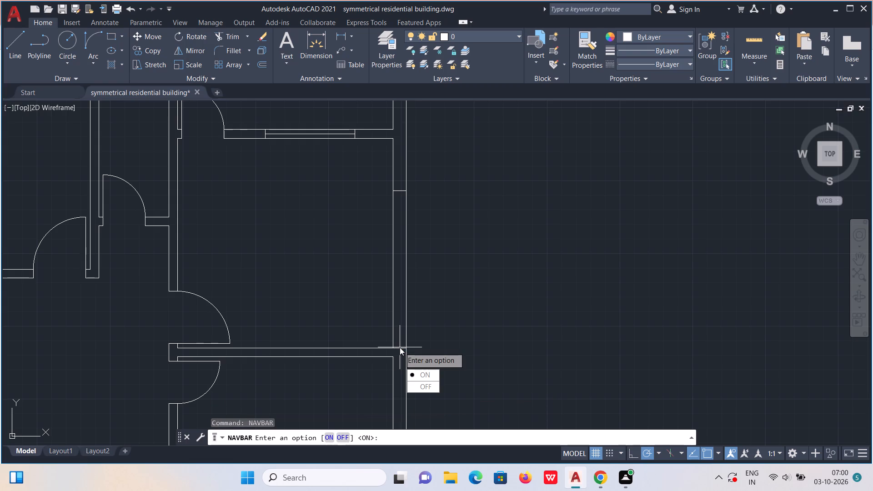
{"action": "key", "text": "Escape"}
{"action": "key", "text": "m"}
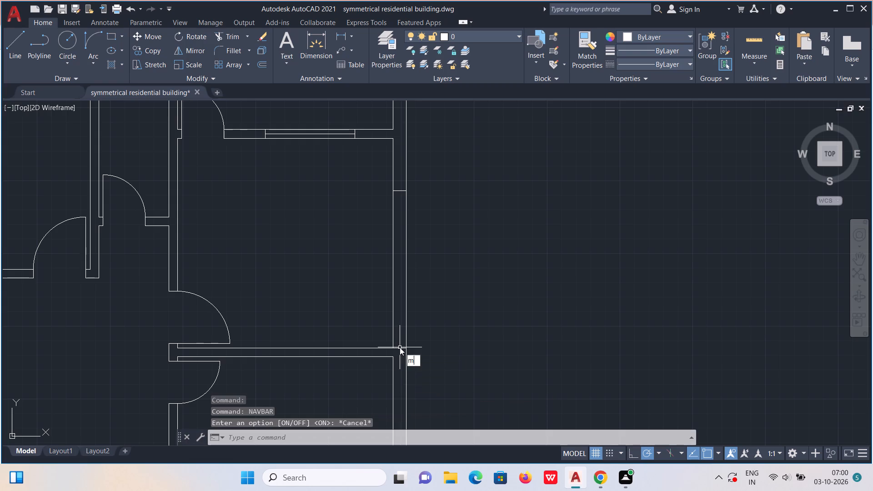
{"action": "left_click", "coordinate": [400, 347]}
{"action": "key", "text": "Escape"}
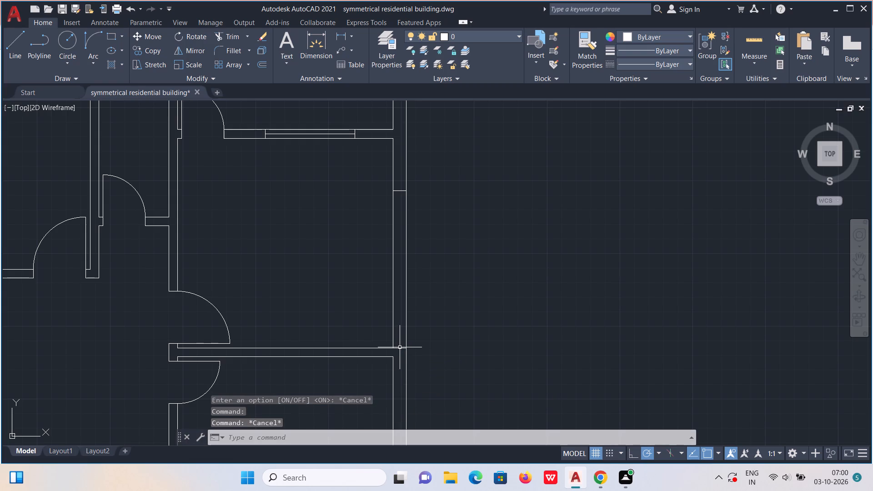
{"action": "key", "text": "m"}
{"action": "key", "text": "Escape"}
Move the lower cross line 3' up the outer wall for the window's lower jamb.
{"action": "left_click", "coordinate": [400, 347]}
{"action": "key", "text": "m"}
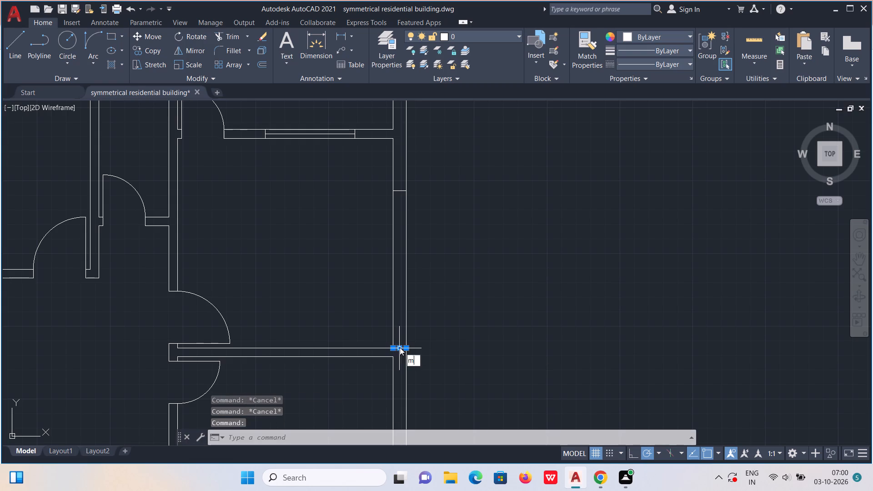
{"action": "key", "text": "Return"}
{"action": "left_click", "coordinate": [400, 347]}
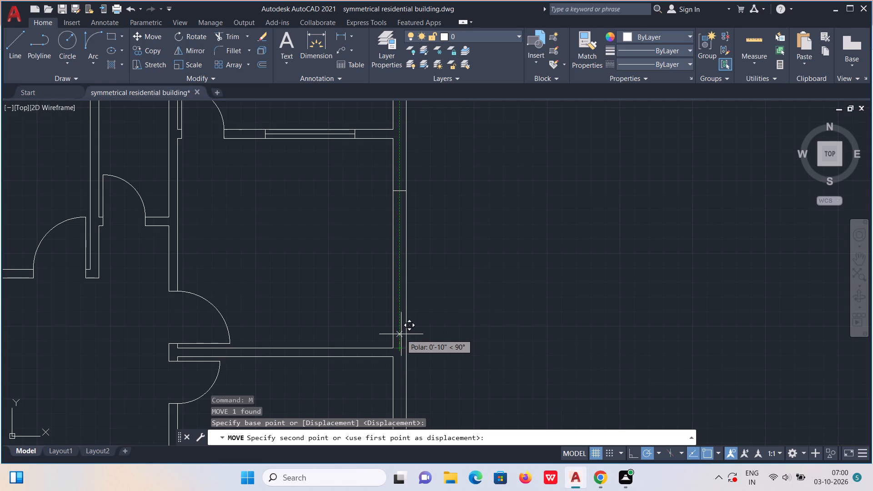
{"action": "type", "text": "3'"}
{"action": "key", "text": "Return"}
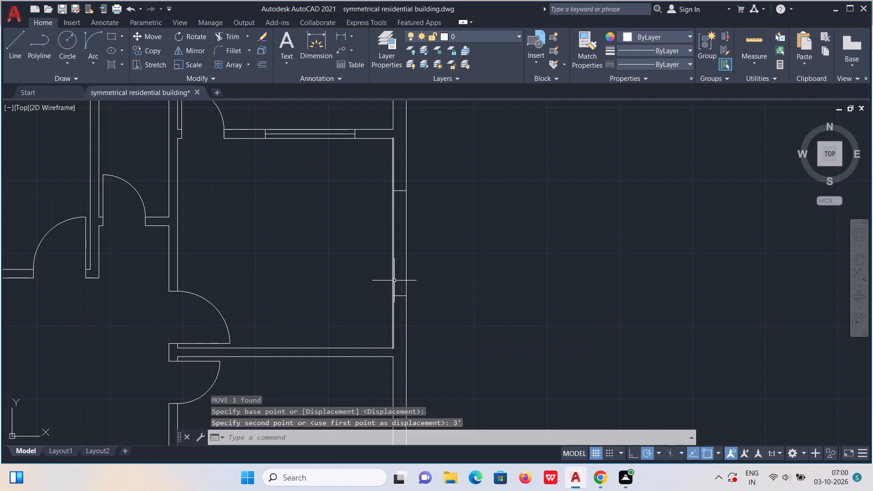
{"action": "key", "text": "Escape"}
Draw a vertical centre line about 6' long joining the midpoints of the outer wall's two window jambs.
{"action": "key", "text": "l"}
{"action": "key", "text": "Return"}
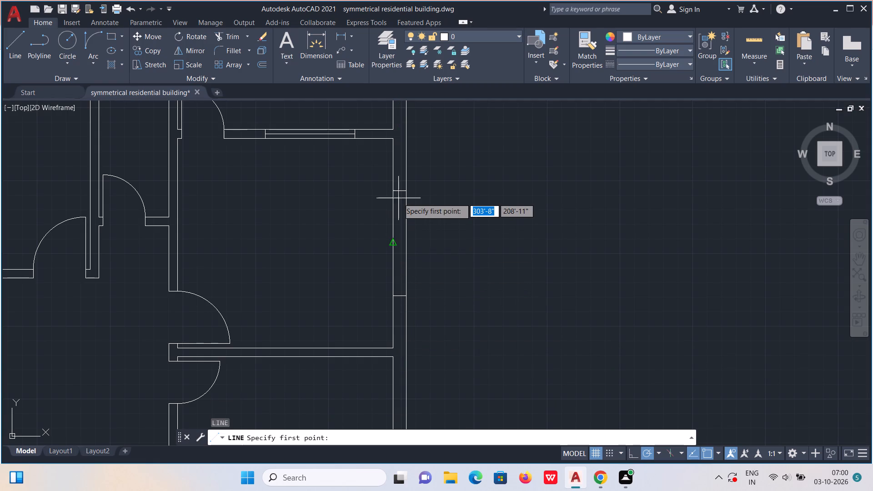
{"action": "left_click", "coordinate": [399, 189]}
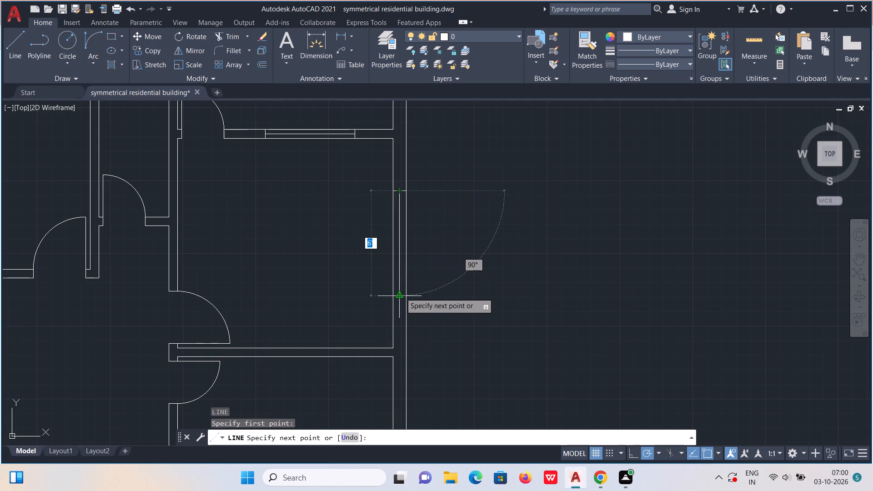
{"action": "left_click", "coordinate": [401, 293]}
{"action": "key", "text": "Escape"}
Draw a cross line through the outer wall at the upper inner corner of the small room directly below.
{"action": "scroll", "coordinate": [401, 293], "scroll_direction": "down", "scroll_amount": 2}
{"action": "middle_click_drag", "start_coordinate": [396, 283], "coordinate": [380, 247]}
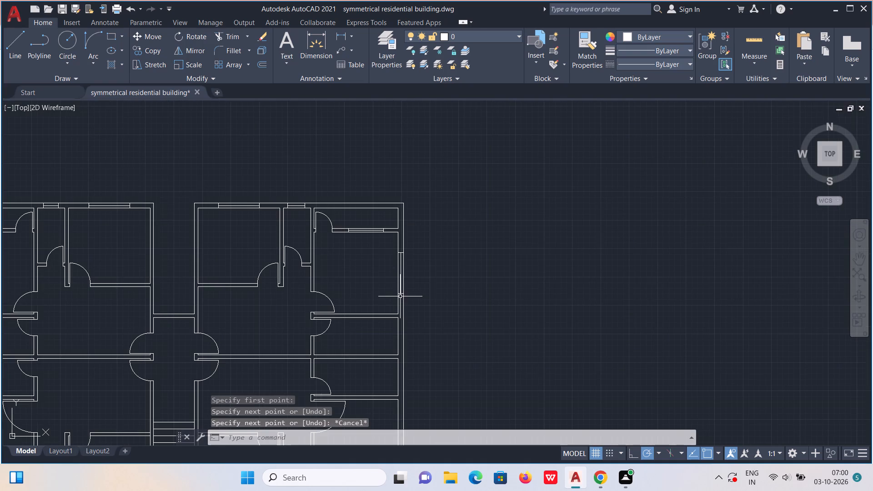
{"action": "middle_click_drag", "start_coordinate": [380, 247], "coordinate": [377, 221]}
{"action": "scroll", "coordinate": [377, 220], "scroll_direction": "up", "scroll_amount": 1}
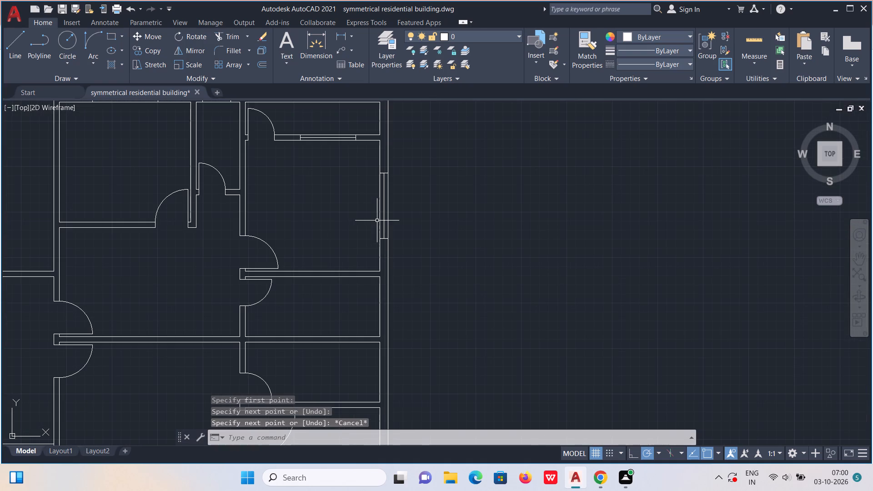
{"action": "key", "text": "l"}
{"action": "key", "text": "Return"}
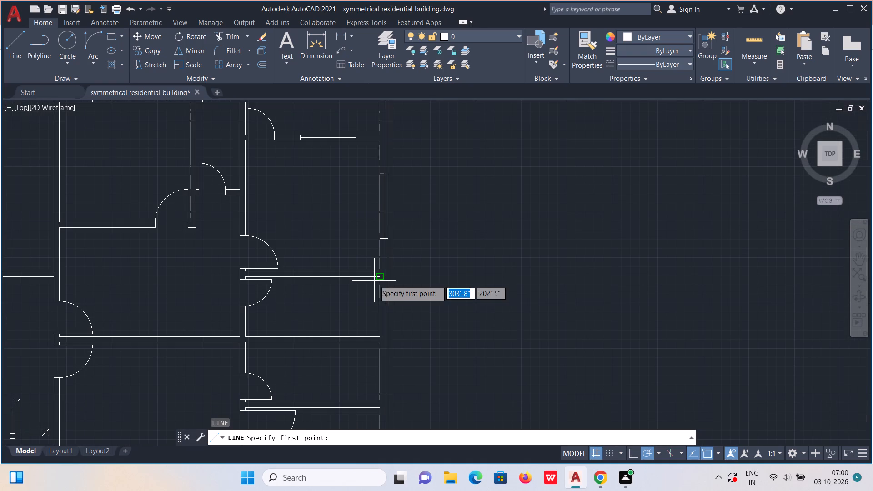
{"action": "left_click", "coordinate": [376, 277]}
{"action": "scroll", "coordinate": [382, 275], "scroll_direction": "up", "scroll_amount": 3}
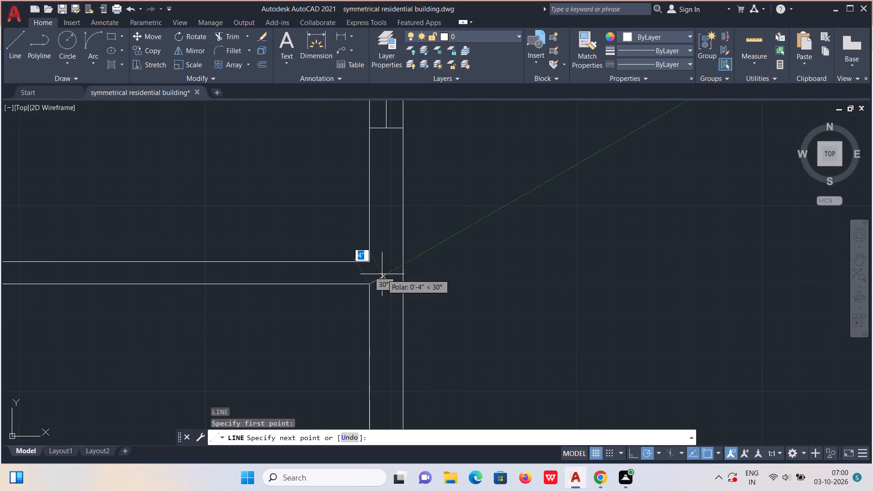
{"action": "left_click", "coordinate": [402, 285]}
{"action": "key", "text": "Escape"}
Draw a cross line through the outer wall at the small room's lower inner corner.
{"action": "scroll", "coordinate": [402, 285], "scroll_direction": "down", "scroll_amount": 2}
{"action": "middle_click_drag", "start_coordinate": [392, 310], "coordinate": [388, 263]}
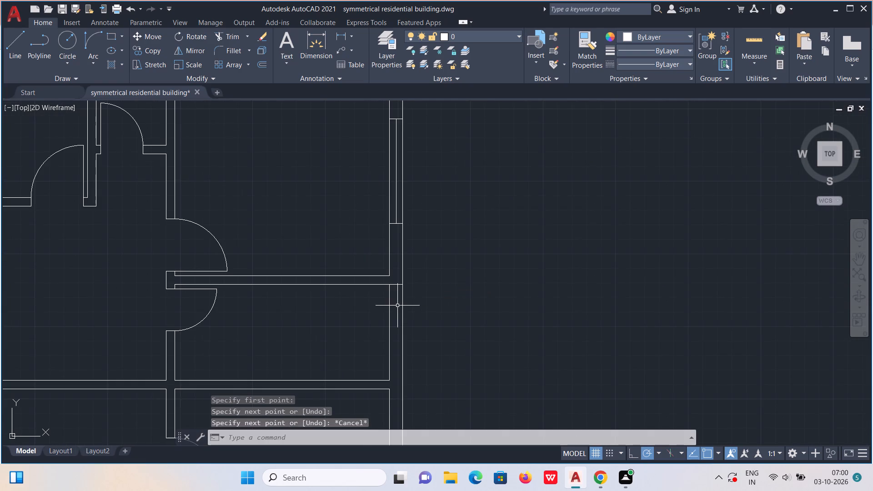
{"action": "middle_click_drag", "start_coordinate": [388, 263], "coordinate": [388, 253]}
{"action": "scroll", "coordinate": [388, 284], "scroll_direction": "up", "scroll_amount": 1}
{"action": "key", "text": "l"}
{"action": "key", "text": "Return"}
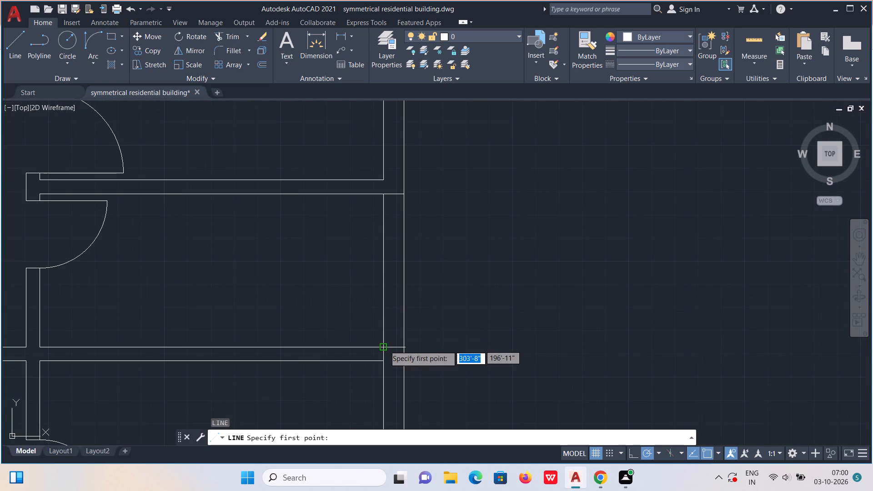
{"action": "left_click_drag", "start_coordinate": [385, 347], "coordinate": [395, 347]}
{"action": "left_click", "coordinate": [402, 348]}
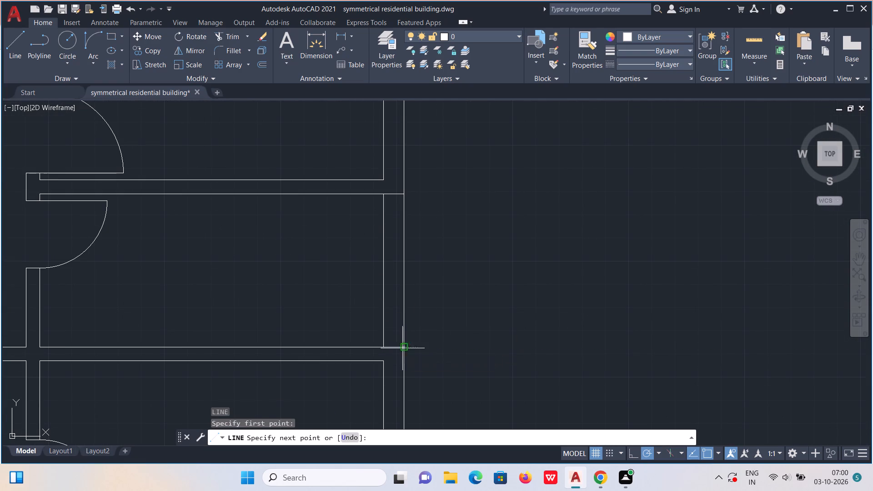
{"action": "key", "text": "Escape"}
Draw a vertical centre line joining the midpoints of the small room's two outer-wall cross lines.
{"action": "key", "text": "l"}
{"action": "key", "text": "Return"}
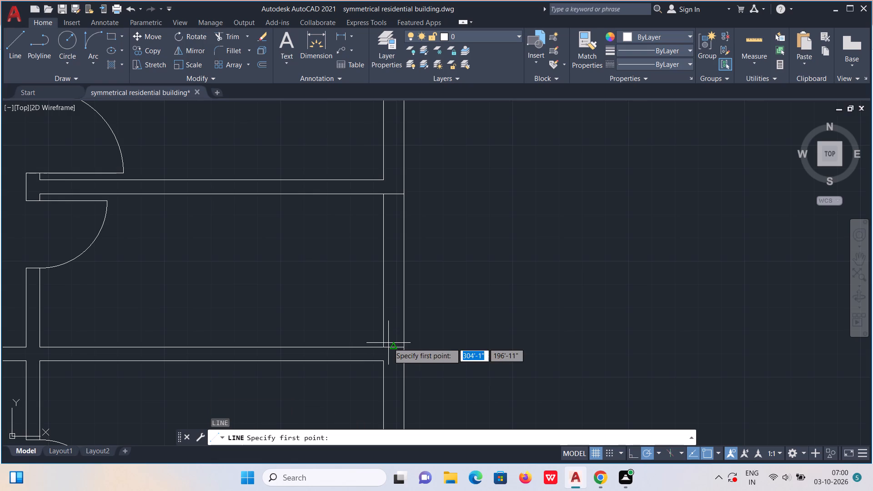
{"action": "left_click", "coordinate": [392, 346]}
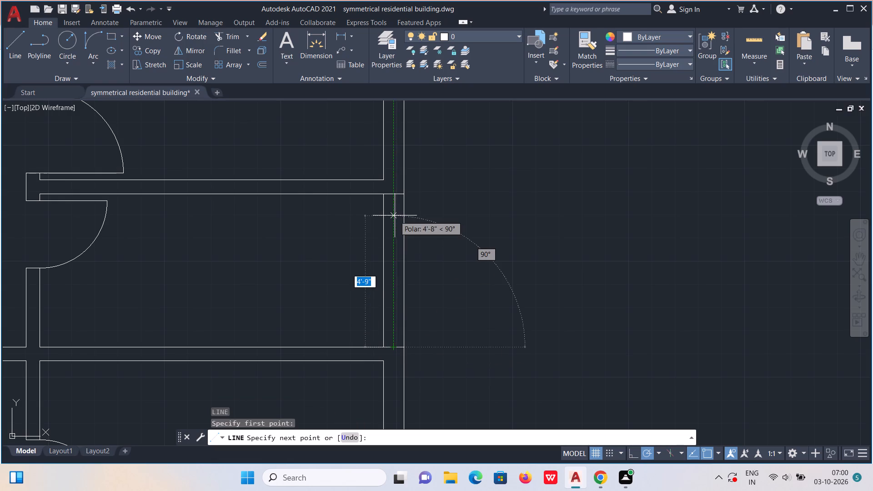
{"action": "left_click", "coordinate": [391, 194]}
{"action": "key", "text": "Escape"}
Draw a cross line through the outer wall at the lower inner corner of the next small room below.
{"action": "scroll", "coordinate": [391, 193], "scroll_direction": "down", "scroll_amount": 2}
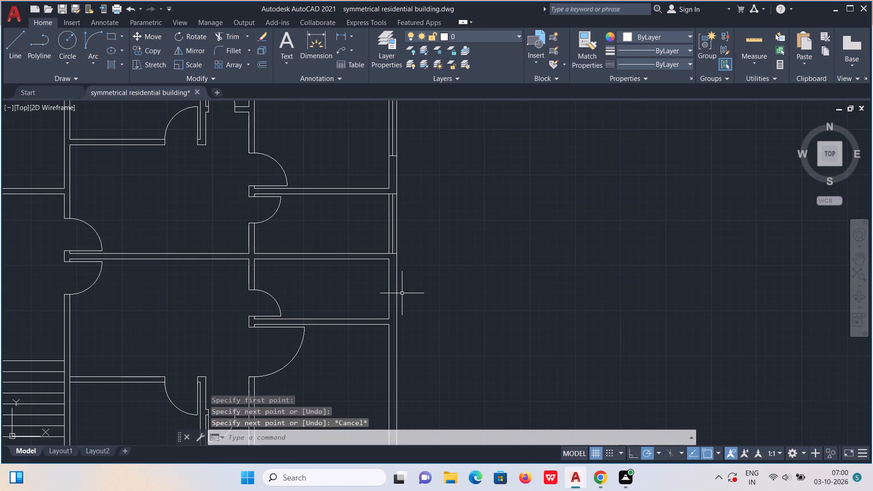
{"action": "middle_click_drag", "start_coordinate": [402, 293], "coordinate": [411, 260]}
{"action": "scroll", "coordinate": [408, 268], "scroll_direction": "up", "scroll_amount": 1}
{"action": "key", "text": "l"}
{"action": "key", "text": "Return"}
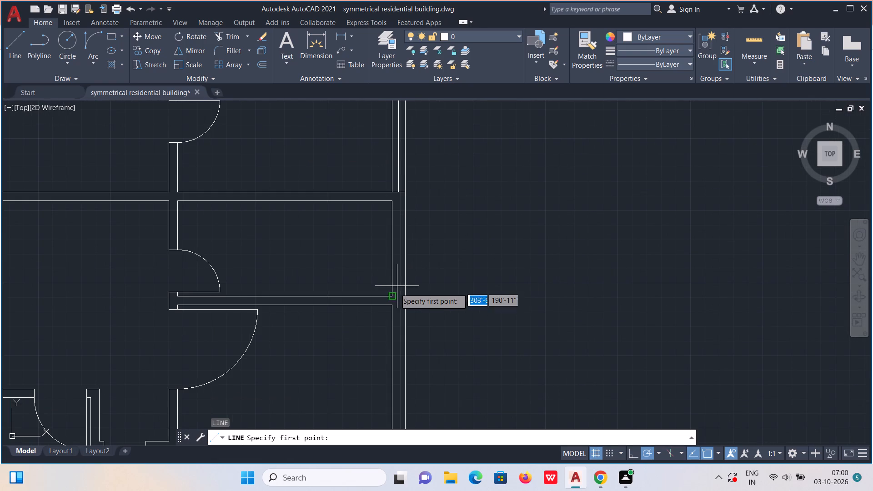
{"action": "left_click", "coordinate": [393, 298]}
{"action": "left_click", "coordinate": [403, 296]}
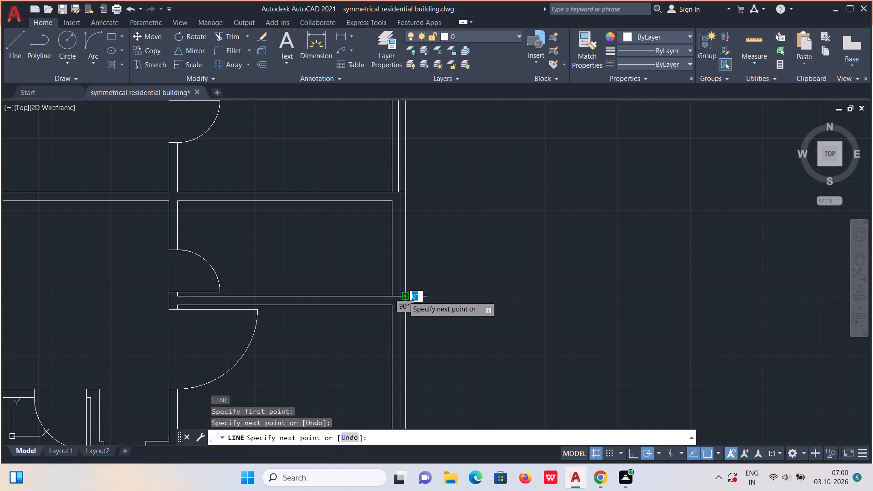
{"action": "key", "text": "Escape"}
Draw a cross line through the outer wall at the same small room's upper inner corner.
{"action": "scroll", "coordinate": [403, 261], "scroll_direction": "up", "scroll_amount": 2}
{"action": "middle_click_drag", "start_coordinate": [403, 255], "coordinate": [418, 309]}
{"action": "scroll", "coordinate": [418, 309], "scroll_direction": "up", "scroll_amount": 1}
{"action": "key", "text": "l"}
{"action": "key", "text": "Return"}
{"action": "scroll", "coordinate": [388, 265], "scroll_direction": "down", "scroll_amount": 1}
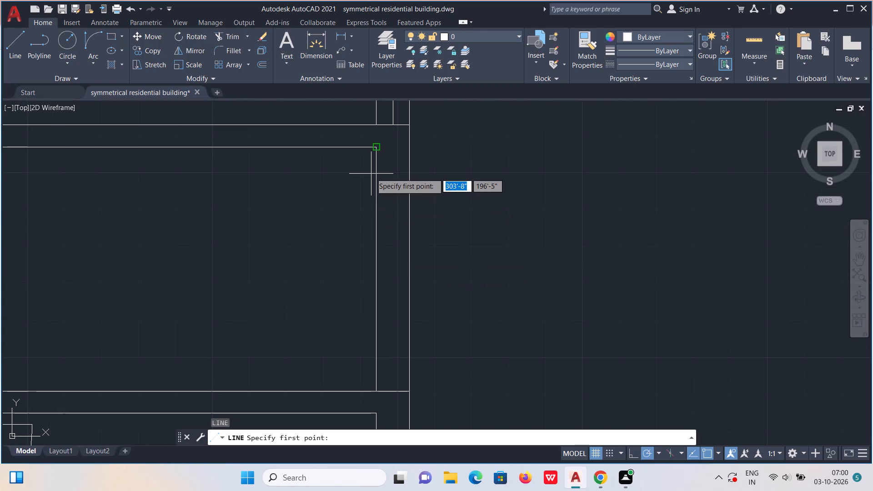
{"action": "left_click", "coordinate": [377, 146]}
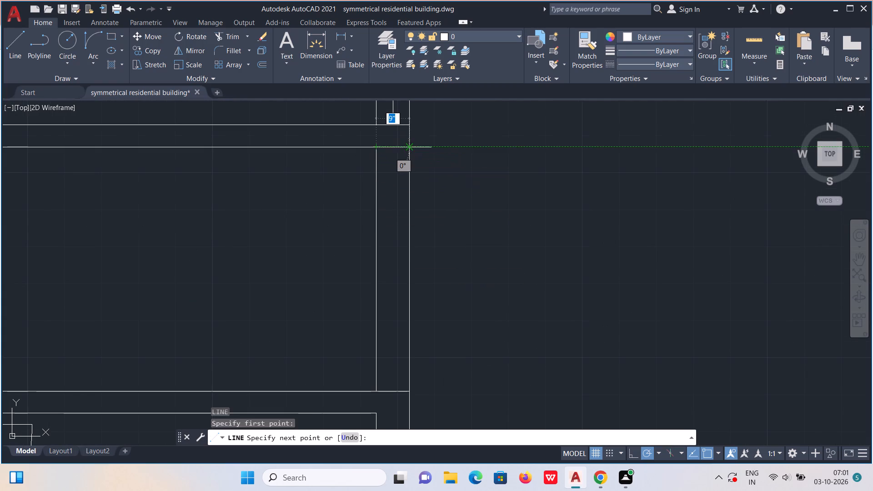
{"action": "left_click", "coordinate": [410, 148]}
{"action": "key", "text": "Escape"}
Draw a vertical centre line joining the midpoints of this small room's two outer-wall cross lines.
{"action": "key", "text": "l"}
{"action": "key", "text": "Return"}
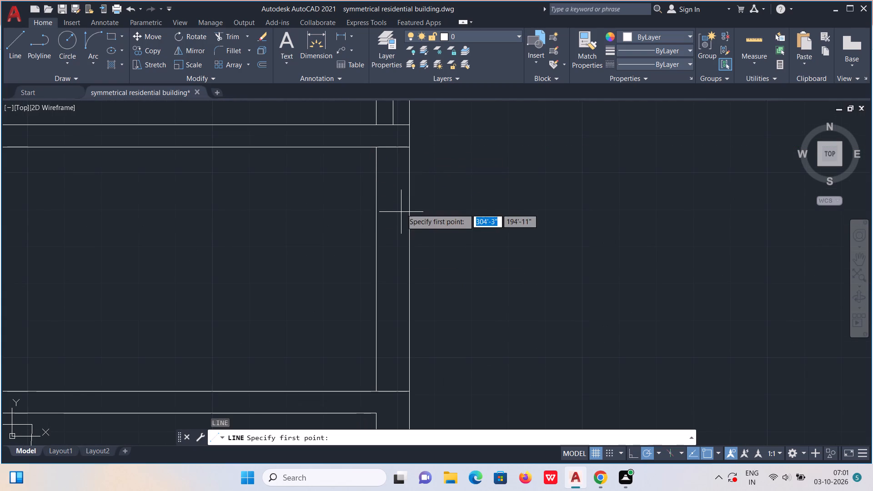
{"action": "left_click", "coordinate": [389, 149]}
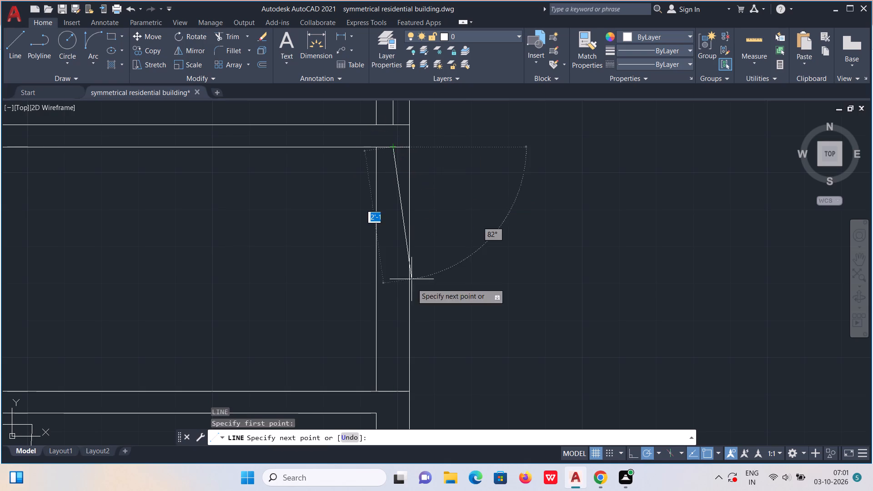
{"action": "left_click", "coordinate": [393, 391]}
{"action": "key", "text": "Escape"}
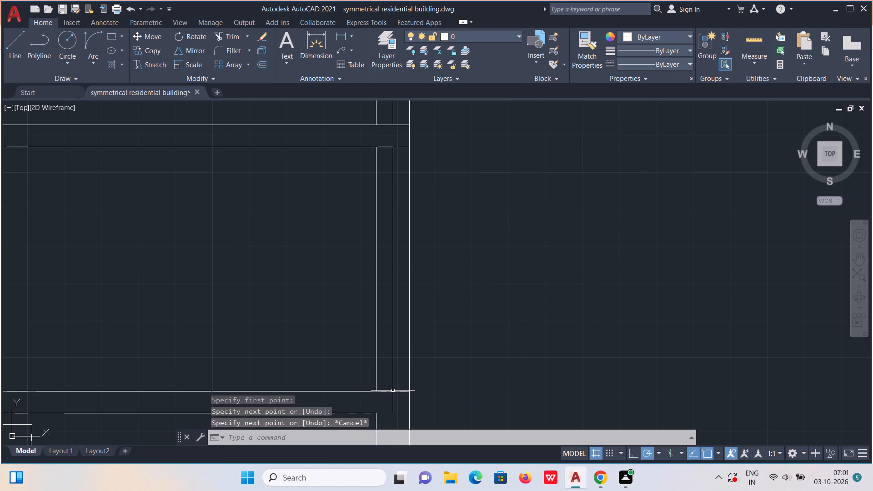
Draw a cross line through the outer wall at the upper inner corner of the large room directly below.
{"action": "scroll", "coordinate": [393, 390], "scroll_direction": "down", "scroll_amount": 3}
{"action": "middle_click_drag", "start_coordinate": [399, 301], "coordinate": [433, 133]}
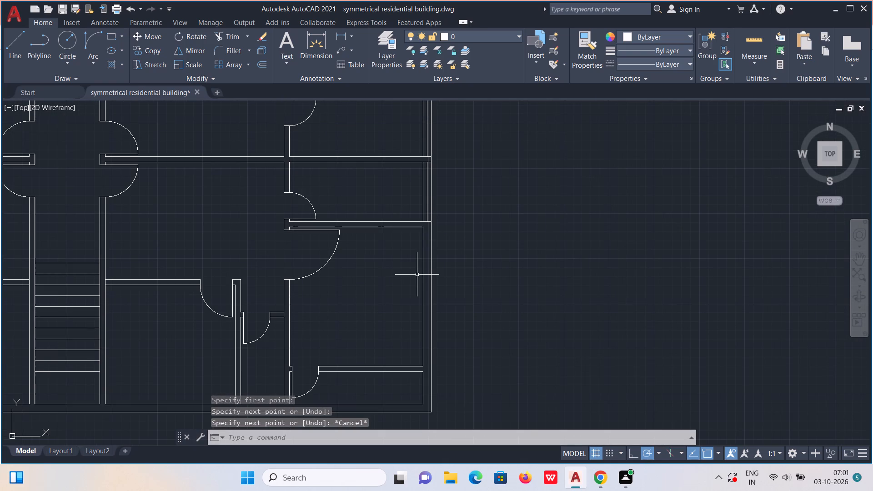
{"action": "scroll", "coordinate": [416, 243], "scroll_direction": "up", "scroll_amount": 1}
{"action": "middle_click_drag", "start_coordinate": [414, 247], "coordinate": [410, 280]}
{"action": "key", "text": "l"}
{"action": "key", "text": "Return"}
{"action": "scroll", "coordinate": [419, 250], "scroll_direction": "up", "scroll_amount": 1}
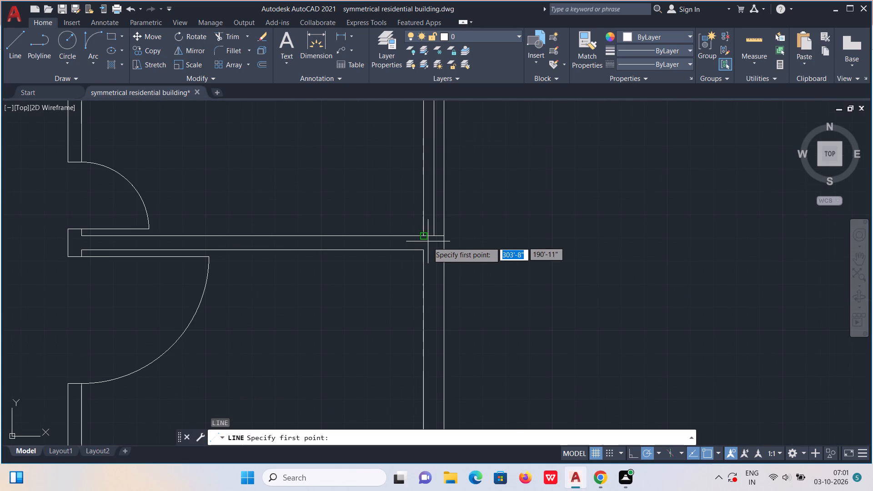
{"action": "left_click", "coordinate": [424, 249]}
{"action": "left_click", "coordinate": [445, 248]}
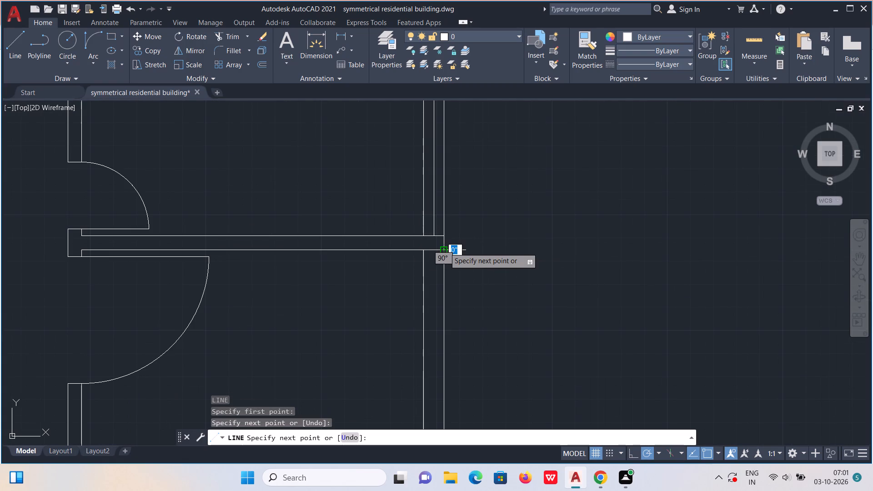
{"action": "key", "text": "Escape"}
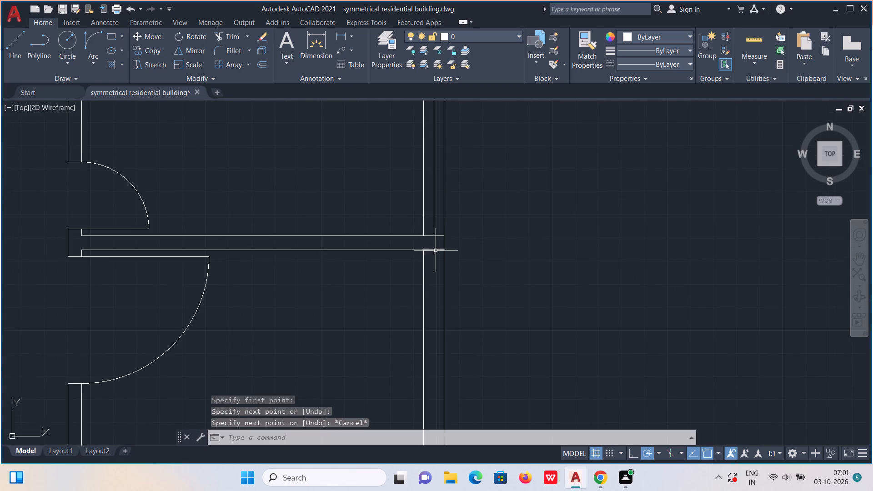
Move the large room's upper cross line 3' down the outer wall for the window's upper jamb.
{"action": "left_click", "coordinate": [436, 251]}
{"action": "key", "text": "m"}
{"action": "key", "text": "Return"}
{"action": "left_click", "coordinate": [436, 251]}
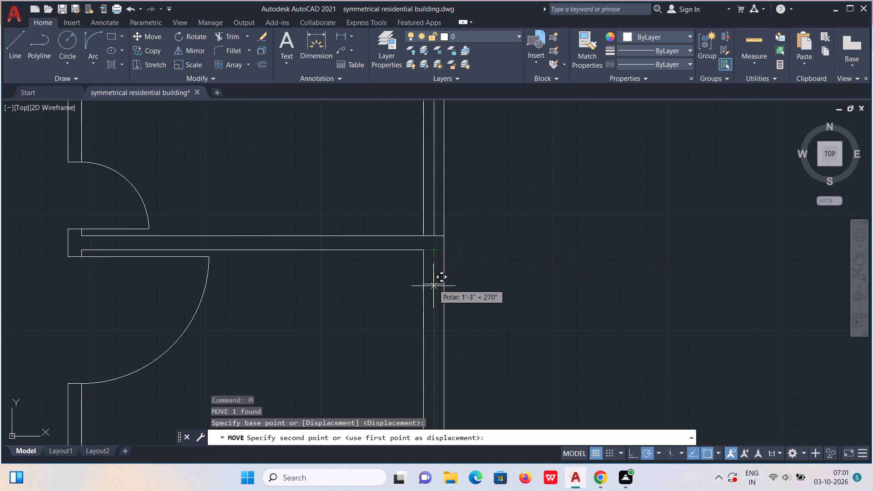
{"action": "type", "text": "3'"}
{"action": "key", "text": "Return"}
Draw a cross line through the outer wall at the large room's lower inner corner.
{"action": "scroll", "coordinate": [433, 292], "scroll_direction": "down", "scroll_amount": 1}
{"action": "middle_click_drag", "start_coordinate": [432, 298], "coordinate": [422, 175]}
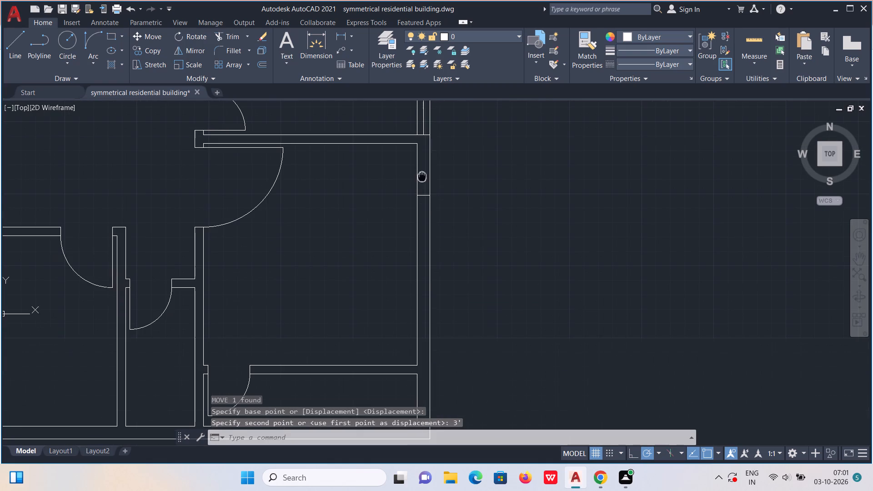
{"action": "key", "text": "l"}
{"action": "key", "text": "Return"}
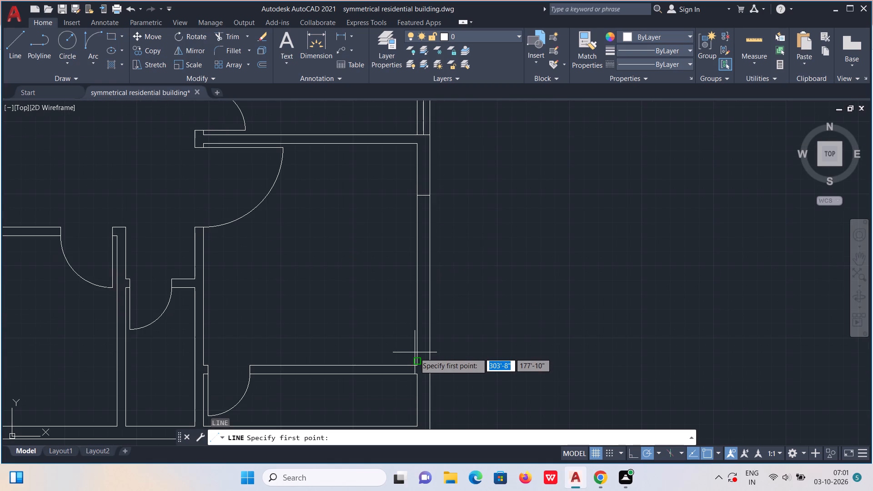
{"action": "left_click", "coordinate": [414, 367]}
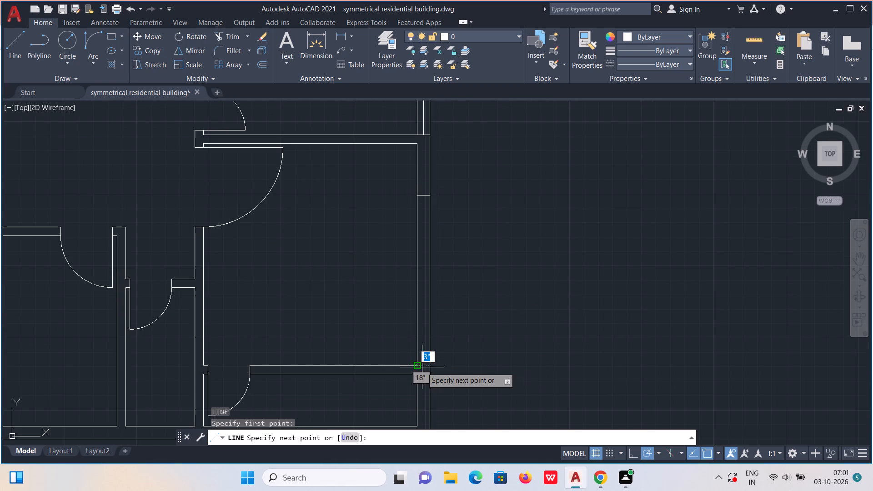
{"action": "left_click", "coordinate": [426, 365]}
{"action": "key", "text": "Escape"}
Move the large room's lower cross line 3' up the outer wall for the window's lower jamb.
{"action": "scroll", "coordinate": [427, 365], "scroll_direction": "up", "scroll_amount": 2}
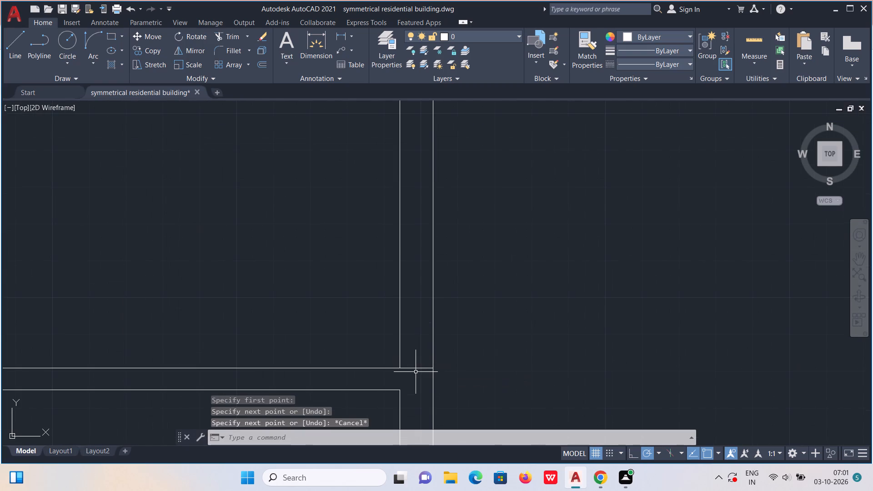
{"action": "left_click", "coordinate": [416, 370]}
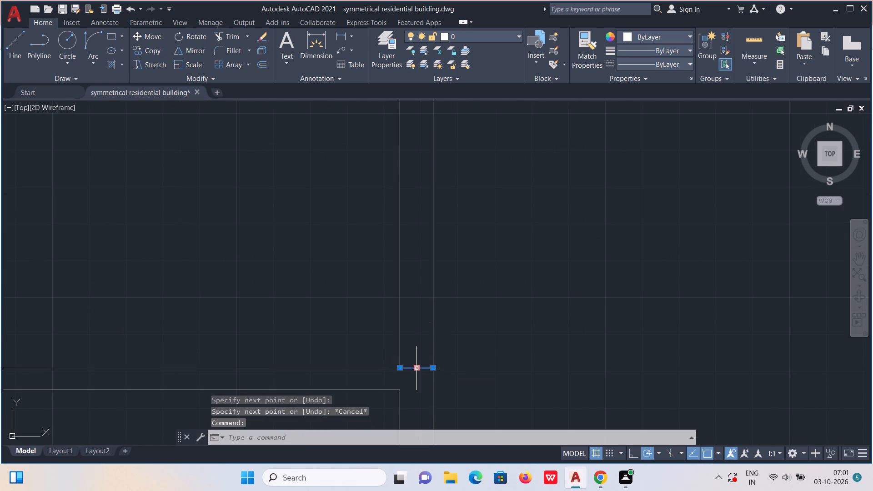
{"action": "key", "text": "m"}
{"action": "key", "text": "Return"}
{"action": "left_click", "coordinate": [416, 370]}
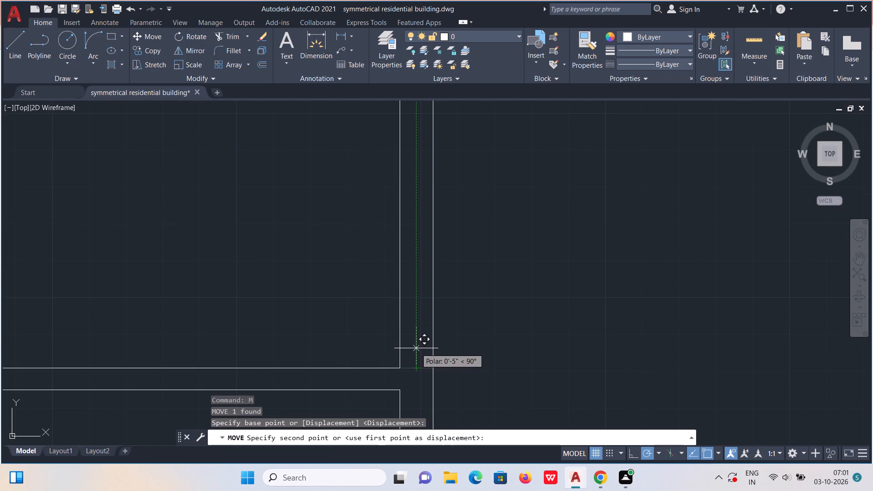
{"action": "type", "text": "3'"}
{"action": "key", "text": "Return"}
Draw a vertical centre line joining the midpoints of the large room's two outer-wall window jambs.
{"action": "middle_click_drag", "start_coordinate": [424, 363], "coordinate": [415, 300]}
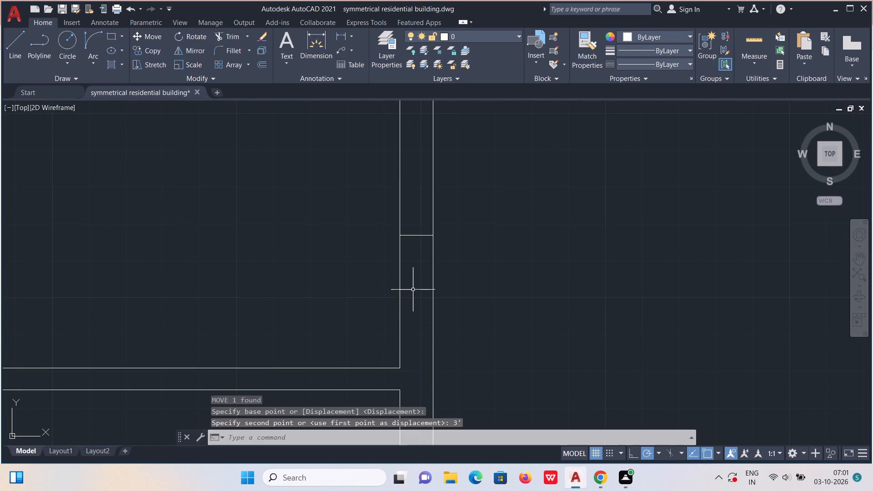
{"action": "middle_click_drag", "start_coordinate": [415, 300], "coordinate": [417, 438]}
{"action": "scroll", "coordinate": [416, 338], "scroll_direction": "down", "scroll_amount": 1}
{"action": "key", "text": "l"}
{"action": "key", "text": "Return"}
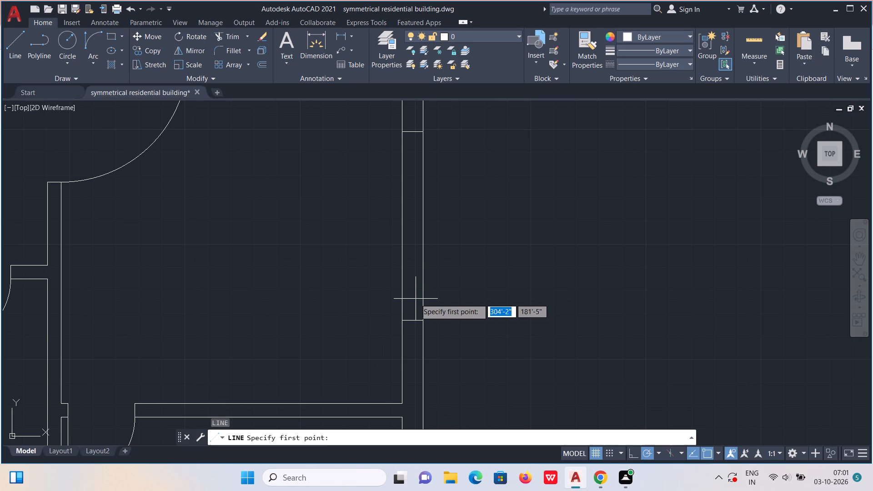
{"action": "left_click", "coordinate": [411, 321]}
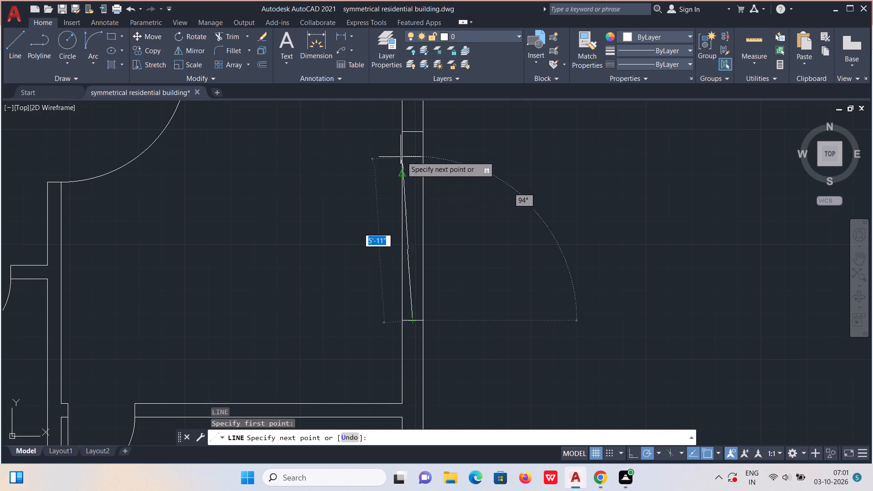
{"action": "left_click", "coordinate": [411, 135]}
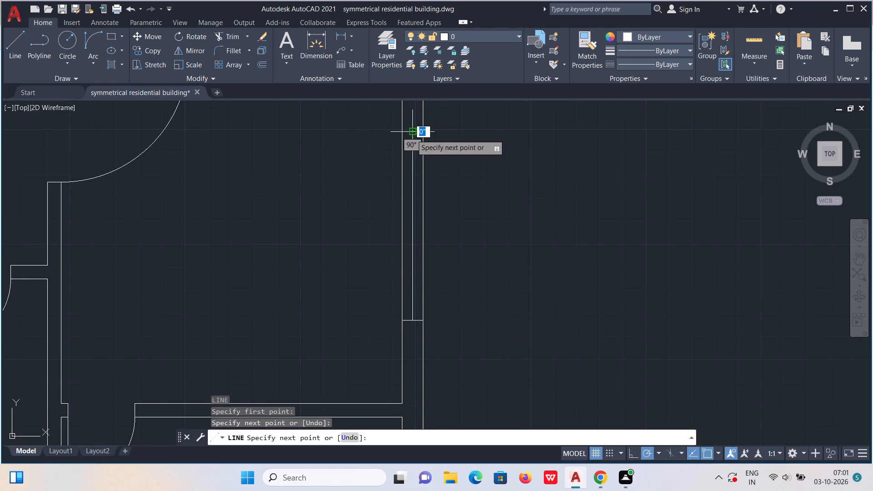
{"action": "scroll", "coordinate": [411, 135], "scroll_direction": "down", "scroll_amount": 2}
{"action": "key", "text": "Escape"}
Draw the first window jamb across the lower right-hand large room's bottom partition wall, aligned with the upper unit's matching partition window.
{"action": "scroll", "coordinate": [428, 196], "scroll_direction": "down", "scroll_amount": 1}
{"action": "scroll", "coordinate": [395, 245], "scroll_direction": "up", "scroll_amount": 1}
{"action": "middle_click_drag", "start_coordinate": [395, 245], "coordinate": [483, 300]}
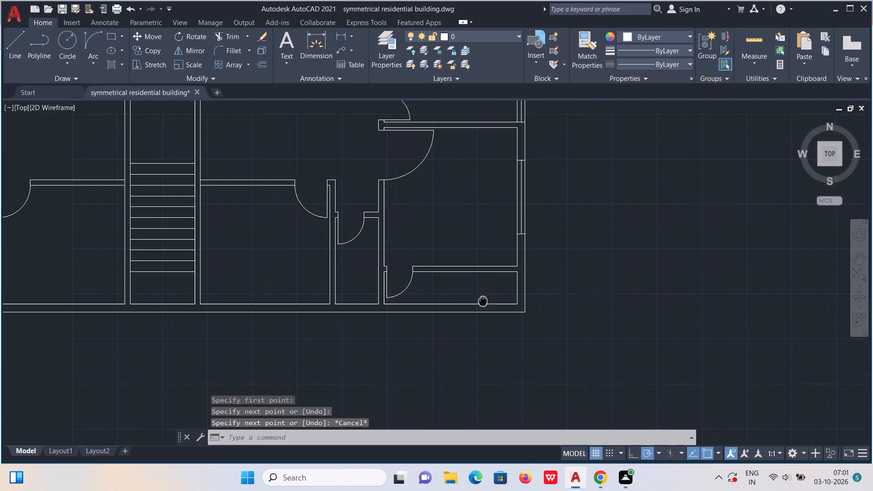
{"action": "scroll", "coordinate": [452, 202], "scroll_direction": "down", "scroll_amount": 3}
{"action": "scroll", "coordinate": [450, 172], "scroll_direction": "up", "scroll_amount": 1}
{"action": "middle_click_drag", "start_coordinate": [450, 195], "coordinate": [450, 239]}
{"action": "scroll", "coordinate": [449, 225], "scroll_direction": "up", "scroll_amount": 1}
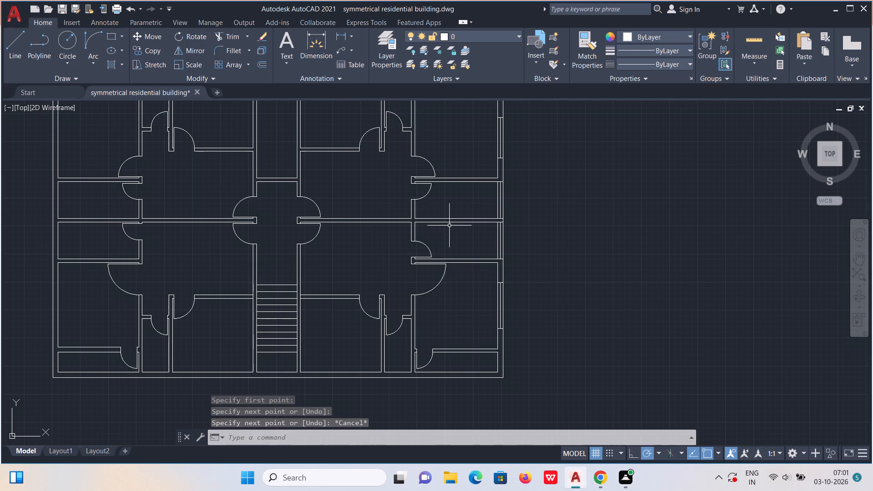
{"action": "middle_click_drag", "start_coordinate": [449, 225], "coordinate": [451, 295]}
{"action": "middle_click", "coordinate": [453, 290]}
{"action": "key", "text": "l"}
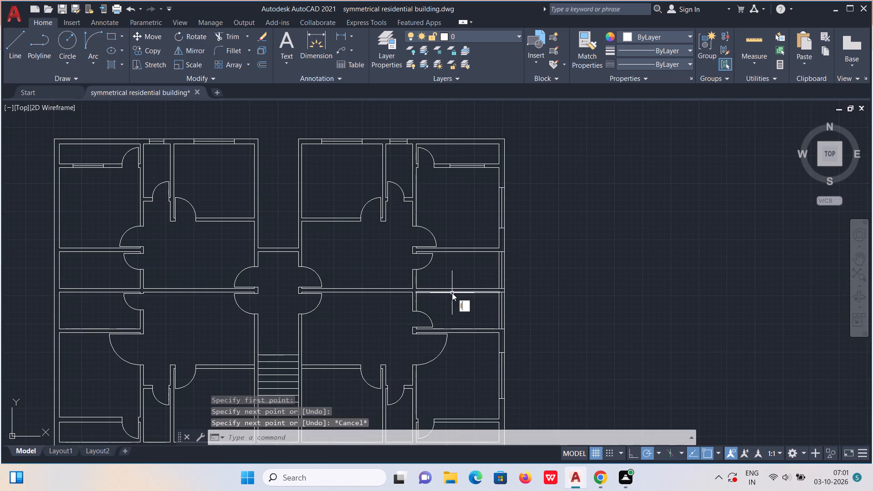
{"action": "key", "text": "Return"}
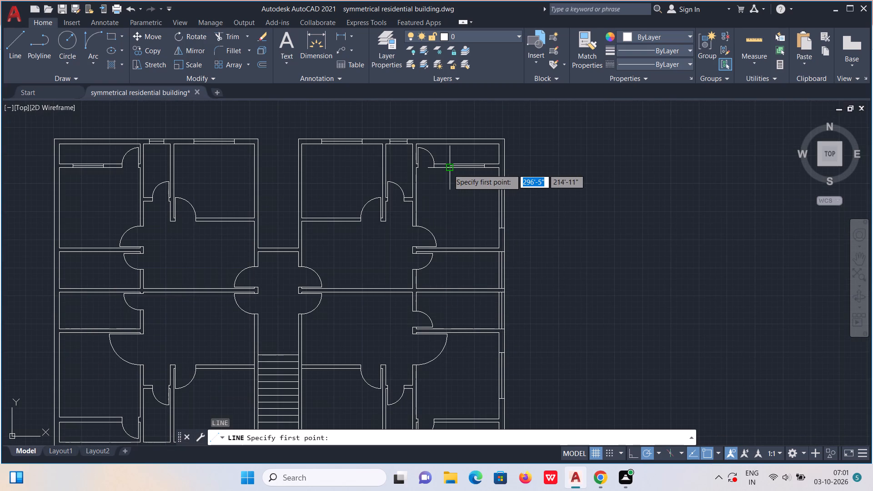
{"action": "left_click", "coordinate": [452, 418]}
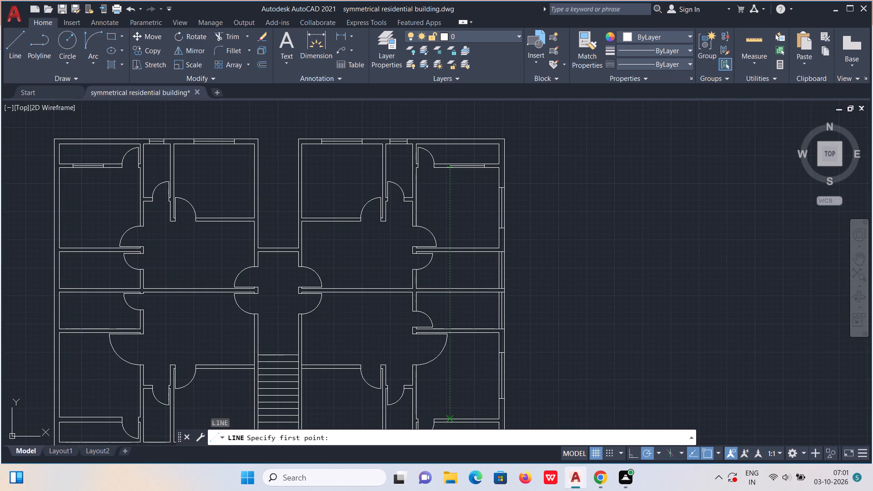
{"action": "scroll", "coordinate": [452, 418], "scroll_direction": "down", "scroll_amount": 1}
{"action": "scroll", "coordinate": [446, 398], "scroll_direction": "up", "scroll_amount": 1}
{"action": "middle_click_drag", "start_coordinate": [446, 398], "coordinate": [441, 347]}
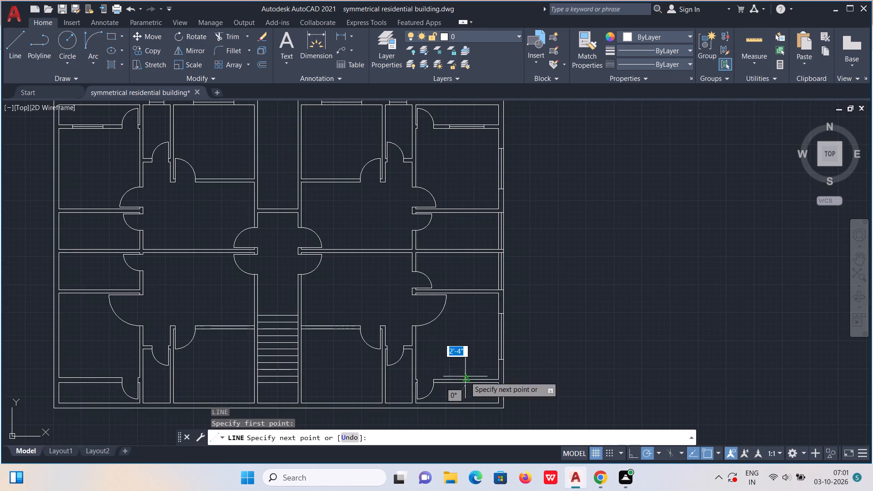
{"action": "scroll", "coordinate": [444, 390], "scroll_direction": "up", "scroll_amount": 4}
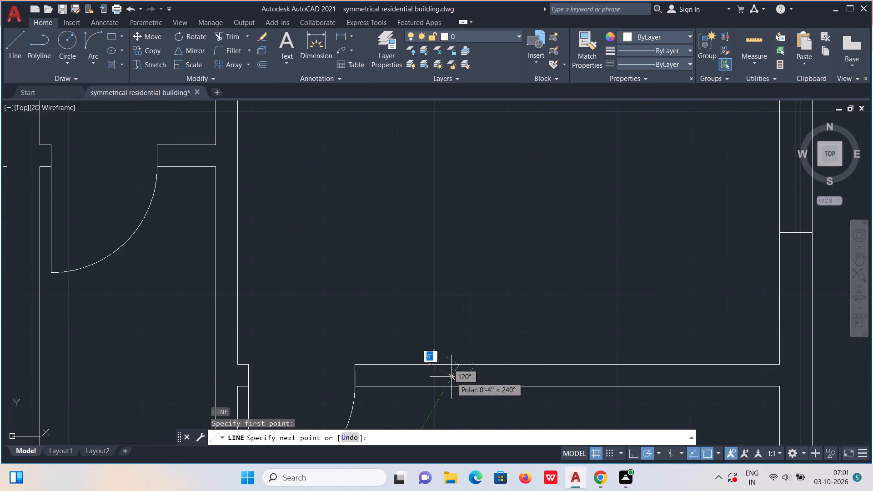
{"action": "left_click", "coordinate": [457, 386]}
{"action": "key", "text": "Escape"}
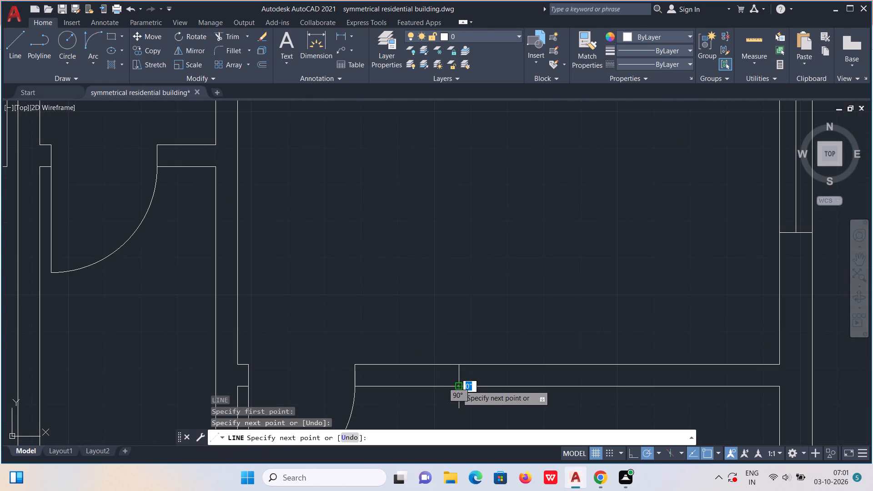
Copy the new jamb line 5'1" horizontally along the partition wall towards the outer wall for the second jamb.
{"action": "left_click", "coordinate": [458, 381]}
{"action": "type", "text": "co"}
{"action": "key", "text": "Return"}
{"action": "left_click", "coordinate": [458, 381]}
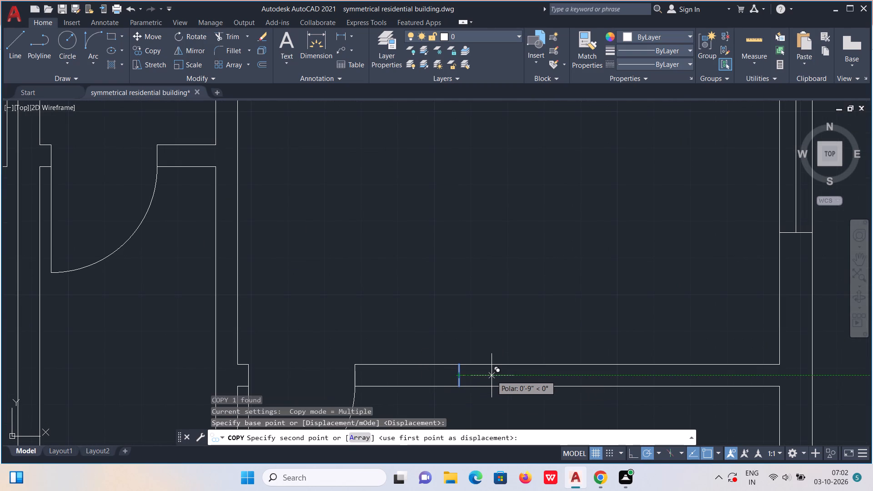
{"action": "key", "text": "5"}
{"action": "type", "text": "'1\""}
{"action": "key", "text": "Return"}
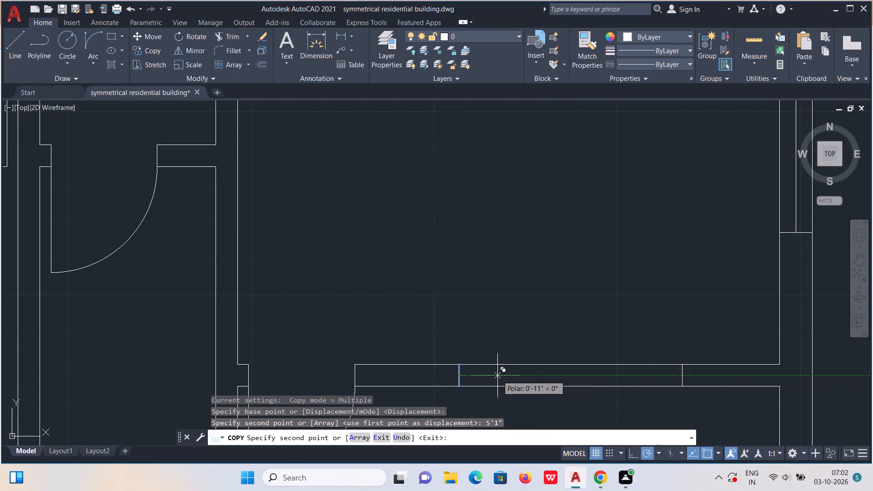
{"action": "key", "text": "Escape"}
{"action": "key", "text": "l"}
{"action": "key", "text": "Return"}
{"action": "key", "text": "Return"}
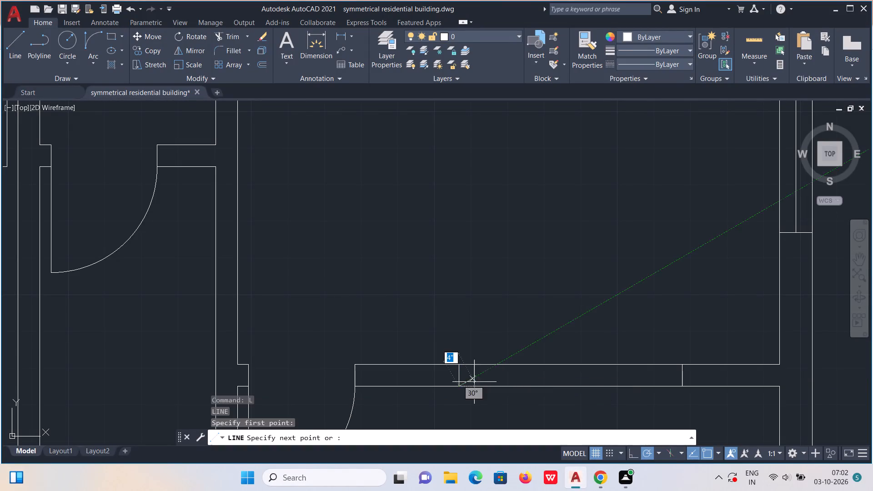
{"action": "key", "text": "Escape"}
Draw a horizontal centre line joining the midpoints of the partition wall's two window jambs.
{"action": "key", "text": "l"}
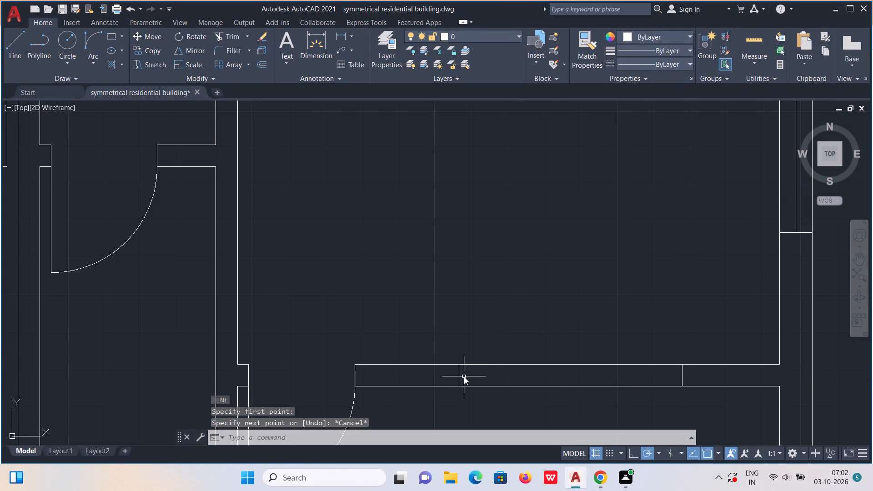
{"action": "key", "text": "Return"}
{"action": "left_click", "coordinate": [462, 378]}
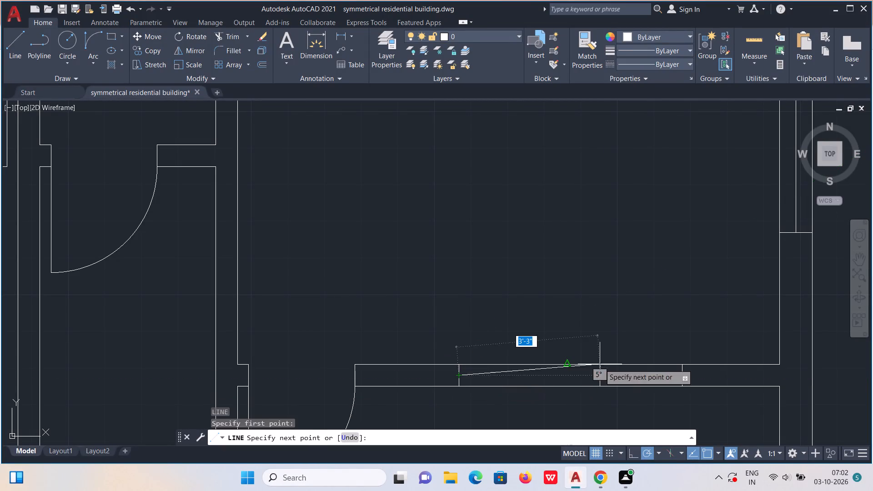
{"action": "left_click", "coordinate": [679, 377]}
{"action": "scroll", "coordinate": [679, 377], "scroll_direction": "down", "scroll_amount": 2}
{"action": "key", "text": "Escape"}
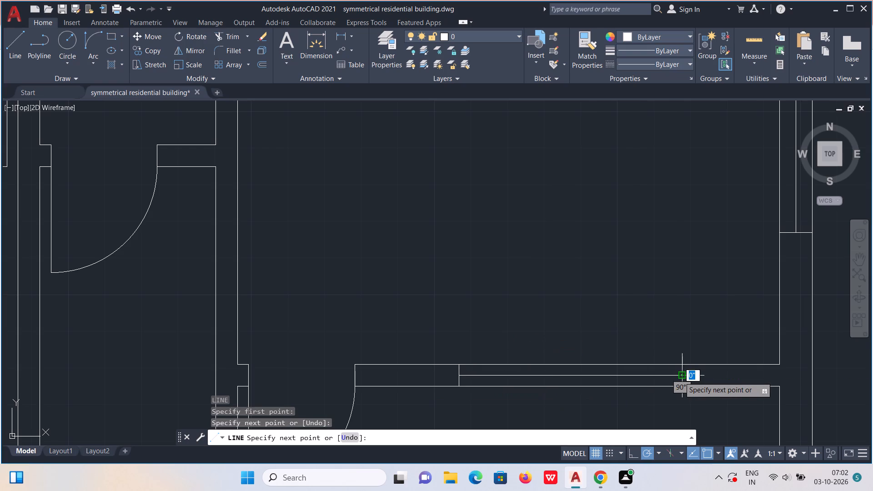
Draw the narrow room's first window jamb across the bottom outer wall, aligned with the nearer-to-stairs jamb of the upper unit's matching window.
{"action": "scroll", "coordinate": [546, 386], "scroll_direction": "down", "scroll_amount": 2}
{"action": "middle_click_drag", "start_coordinate": [542, 368], "coordinate": [561, 432]}
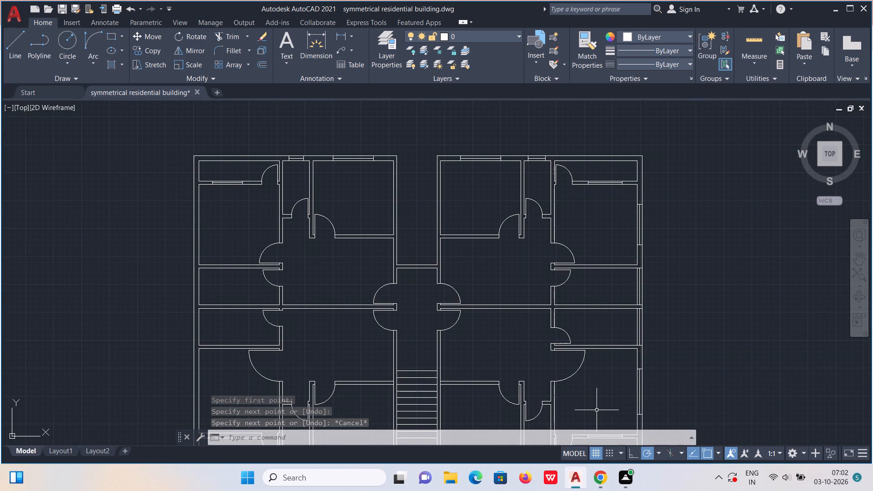
{"action": "middle_click_drag", "start_coordinate": [533, 367], "coordinate": [529, 319]}
{"action": "key", "text": "l"}
{"action": "key", "text": "Return"}
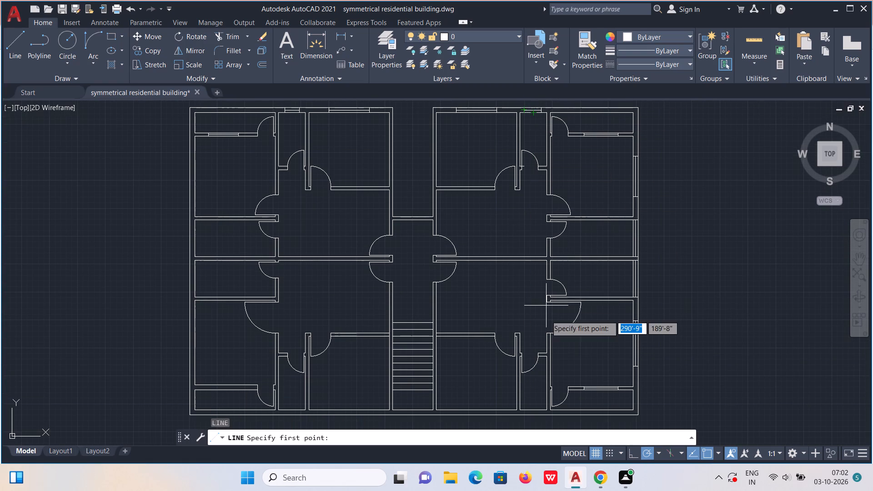
{"action": "left_click", "coordinate": [524, 410]}
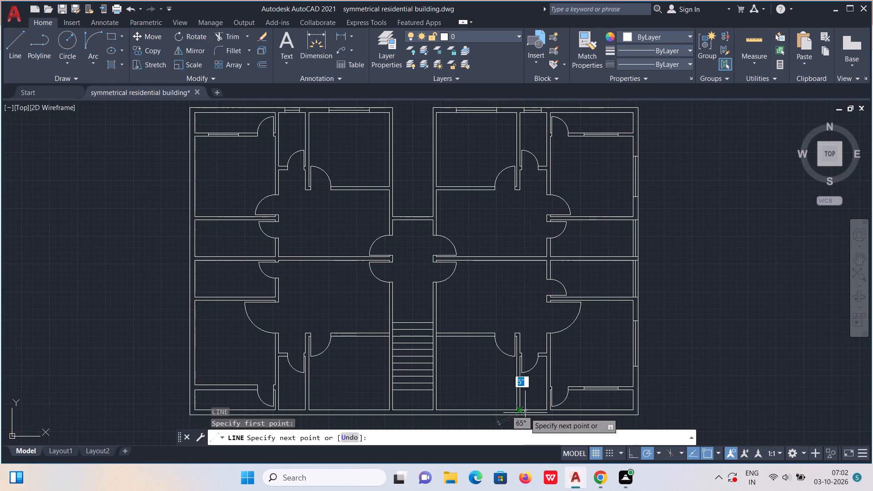
{"action": "scroll", "coordinate": [525, 415], "scroll_direction": "up", "scroll_amount": 3}
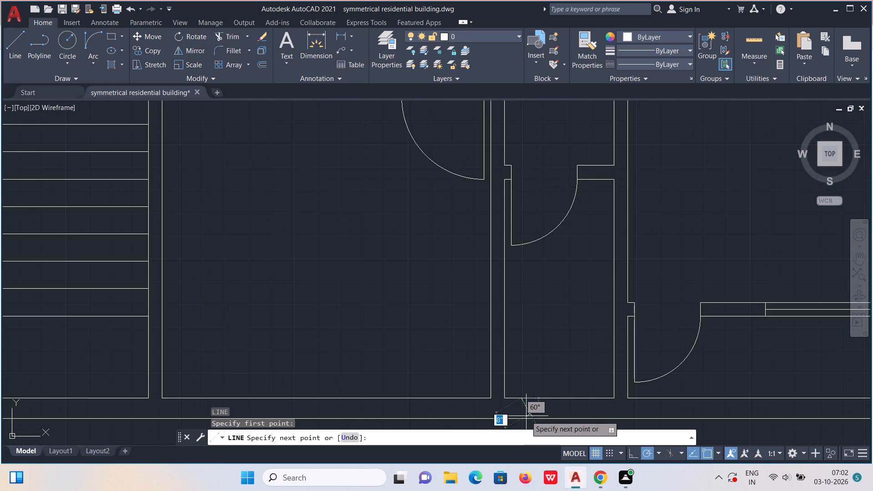
{"action": "left_click", "coordinate": [519, 421]}
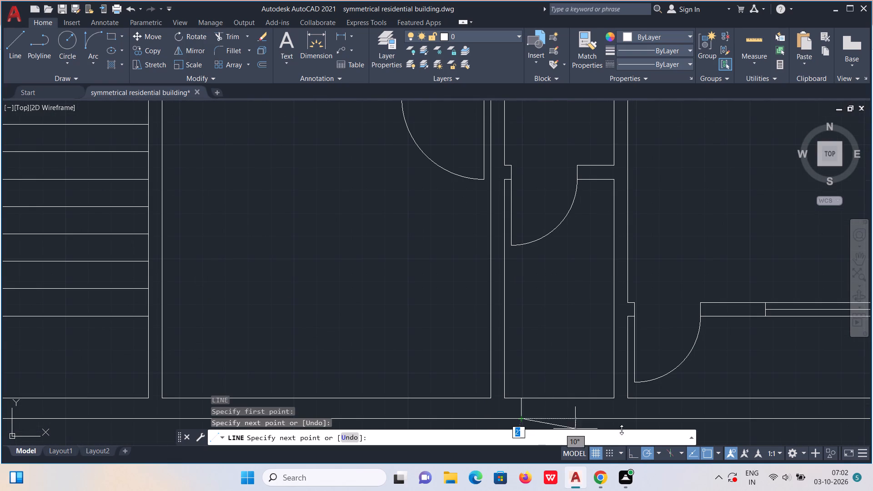
{"action": "key", "text": "Escape"}
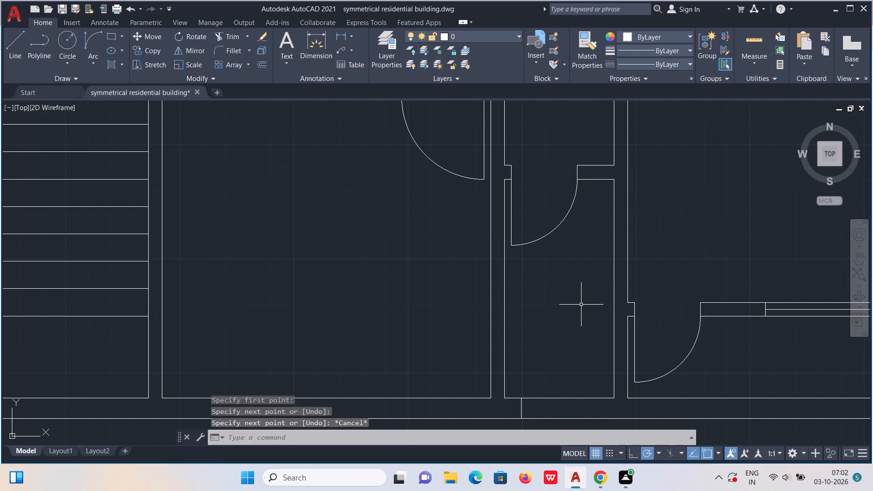
Draw the narrow room's second window jamb across the bottom outer wall, aligned with the other jamb of the upper unit's window.
{"action": "middle_click", "coordinate": [581, 305]}
{"action": "scroll", "coordinate": [581, 305], "scroll_direction": "down", "scroll_amount": 1}
{"action": "scroll", "coordinate": [578, 222], "scroll_direction": "down", "scroll_amount": 1}
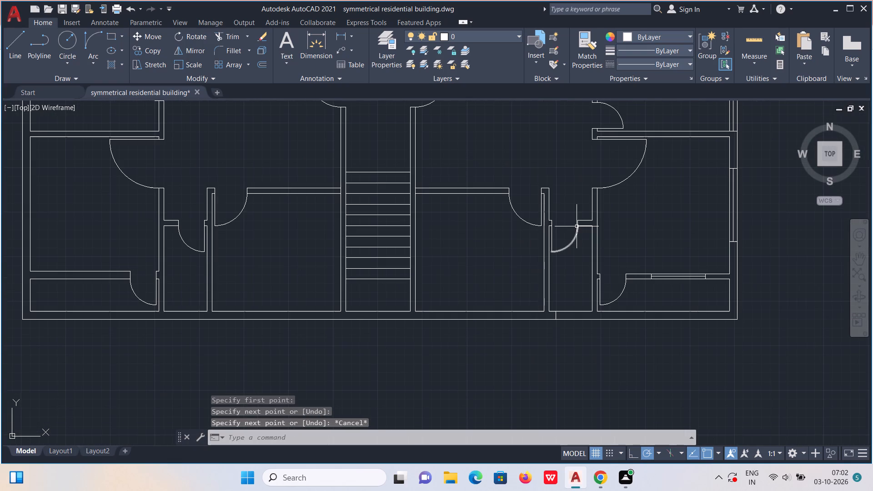
{"action": "key", "text": "l"}
{"action": "key", "text": "Return"}
{"action": "scroll", "coordinate": [576, 226], "scroll_direction": "down", "scroll_amount": 1}
{"action": "scroll", "coordinate": [577, 157], "scroll_direction": "down", "scroll_amount": 1}
{"action": "middle_click_drag", "start_coordinate": [577, 176], "coordinate": [552, 318]}
{"action": "scroll", "coordinate": [552, 318], "scroll_direction": "up", "scroll_amount": 1}
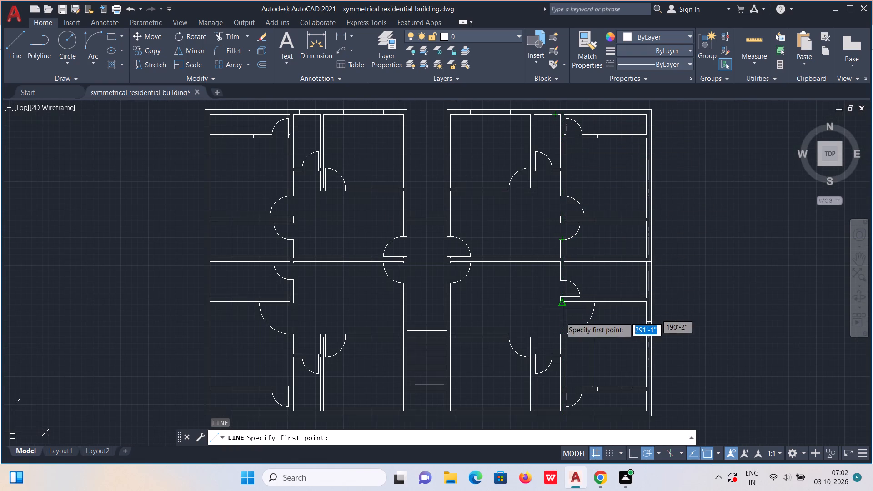
{"action": "left_click", "coordinate": [557, 410]}
{"action": "scroll", "coordinate": [549, 411], "scroll_direction": "up", "scroll_amount": 4}
{"action": "middle_click_drag", "start_coordinate": [582, 397], "coordinate": [573, 281]}
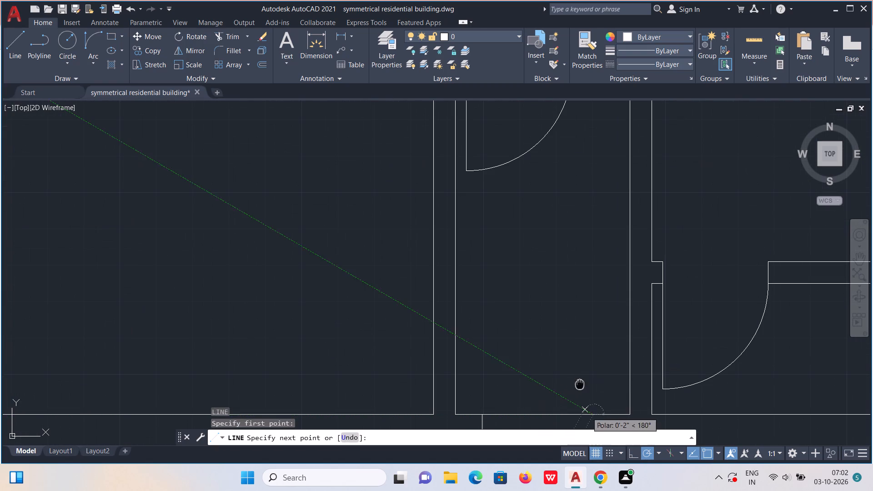
{"action": "middle_click_drag", "start_coordinate": [573, 281], "coordinate": [583, 265]}
{"action": "left_click", "coordinate": [594, 316]}
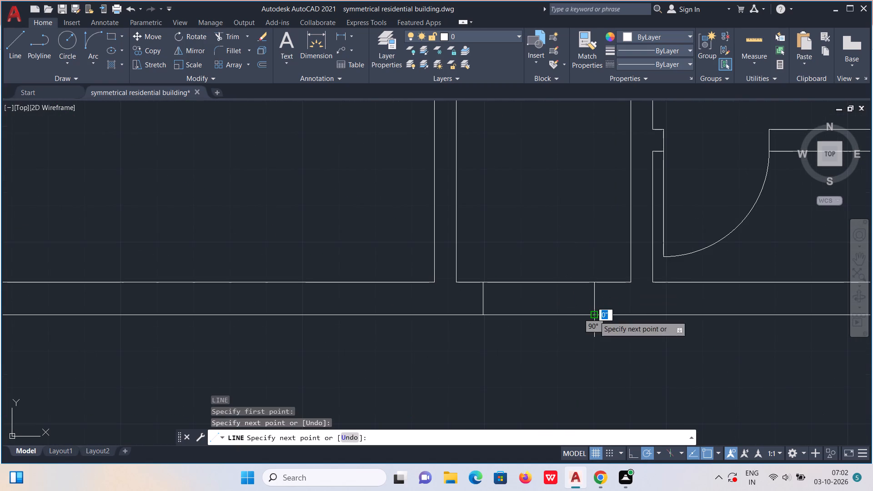
{"action": "key", "text": "Escape"}
Draw a horizontal centre line about 2'-7" long joining the midpoints of the narrow room's two window jambs.
{"action": "key", "text": "l"}
{"action": "key", "text": "Return"}
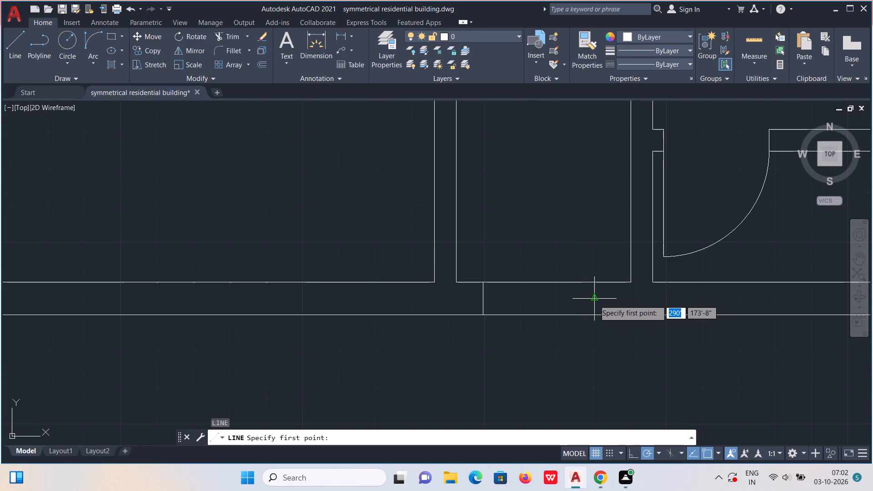
{"action": "left_click", "coordinate": [595, 300]}
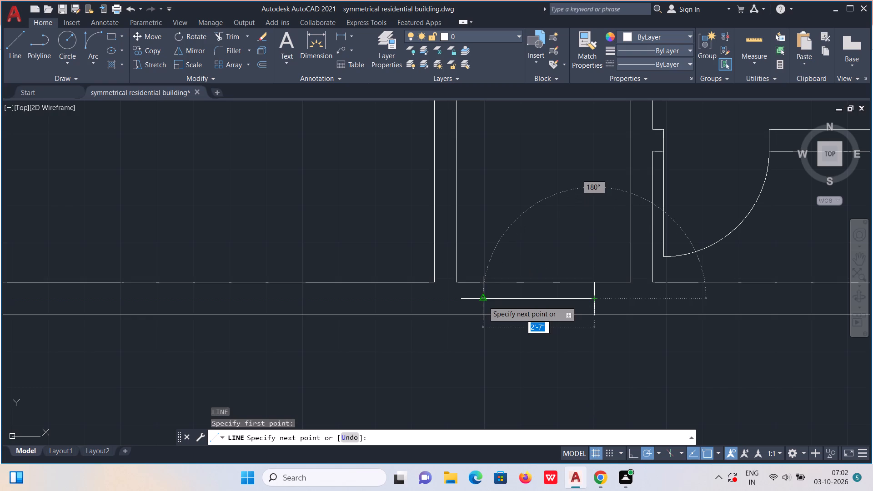
{"action": "left_click", "coordinate": [483, 301]}
{"action": "scroll", "coordinate": [483, 301], "scroll_direction": "down", "scroll_amount": 3}
{"action": "key", "text": "Escape"}
Draw the first window jamb across the bottom outer wall of the room right of the staircase, aligned with the upper unit's matching window.
{"action": "middle_click_drag", "start_coordinate": [450, 247], "coordinate": [679, 323]}
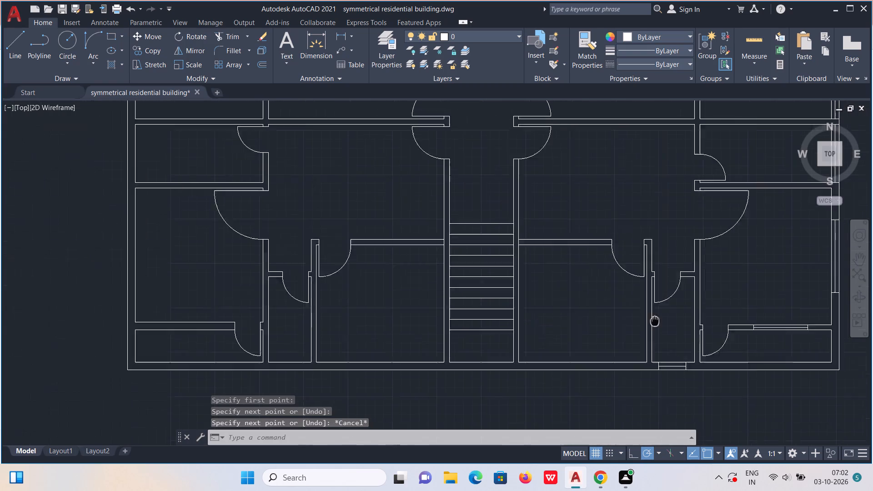
{"action": "middle_click_drag", "start_coordinate": [679, 323], "coordinate": [703, 322]}
{"action": "scroll", "coordinate": [701, 311], "scroll_direction": "down", "scroll_amount": 2}
{"action": "middle_click_drag", "start_coordinate": [662, 285], "coordinate": [606, 301]}
{"action": "key", "text": "l"}
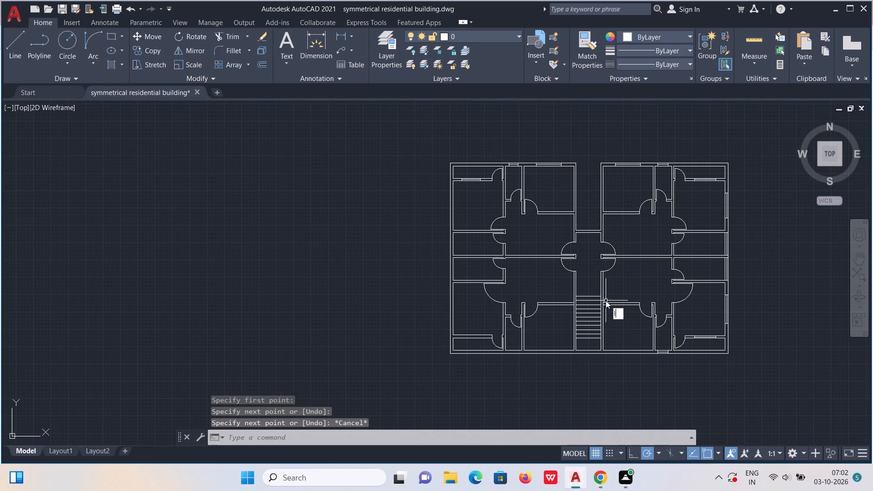
{"action": "key", "text": "Return"}
{"action": "scroll", "coordinate": [613, 173], "scroll_direction": "up", "scroll_amount": 1}
{"action": "middle_click_drag", "start_coordinate": [625, 180], "coordinate": [538, 138]}
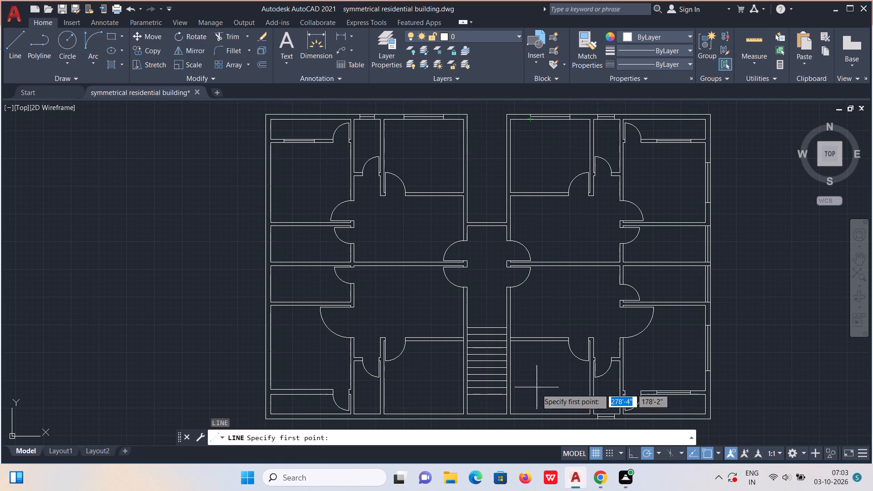
{"action": "left_click", "coordinate": [529, 415]}
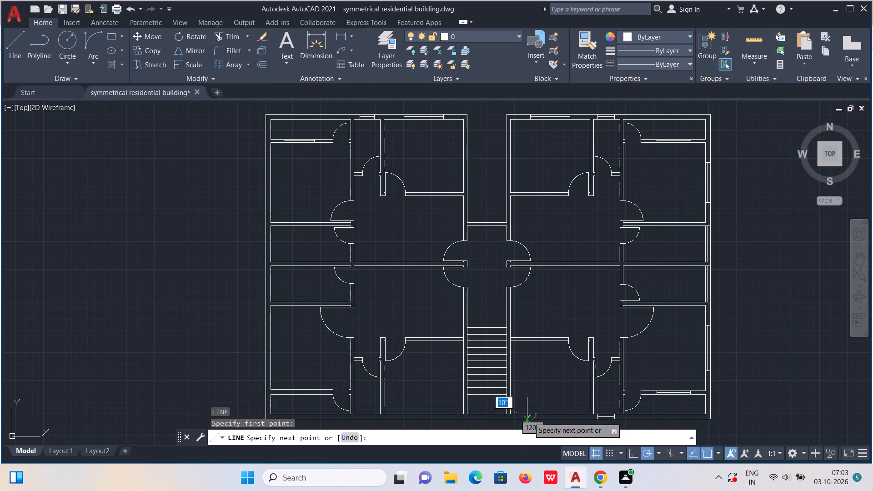
{"action": "scroll", "coordinate": [530, 420], "scroll_direction": "up", "scroll_amount": 2}
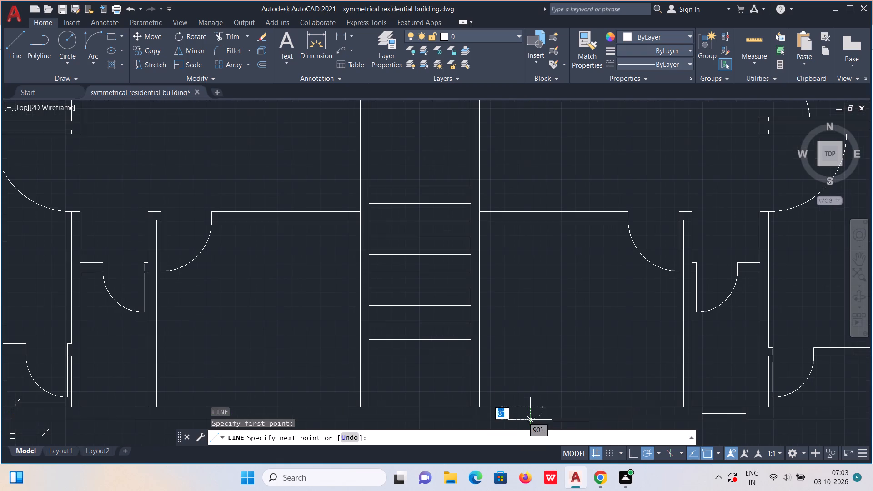
{"action": "left_click", "coordinate": [530, 421]}
Continue the line 6' along the outer wall face and across the wall as the second jamb, aligned with the upper window's far jamb.
{"action": "scroll", "coordinate": [548, 411], "scroll_direction": "down", "scroll_amount": 2}
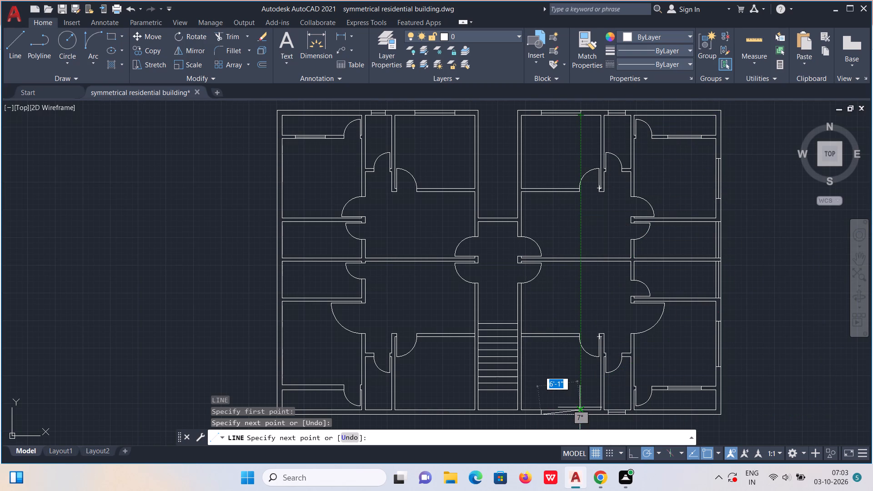
{"action": "scroll", "coordinate": [579, 411], "scroll_direction": "up", "scroll_amount": 1}
{"action": "scroll", "coordinate": [578, 391], "scroll_direction": "down", "scroll_amount": 1}
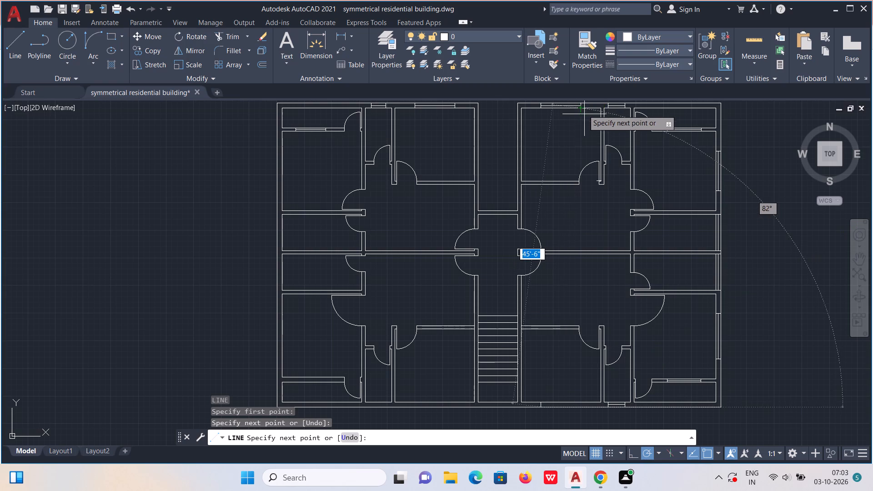
{"action": "left_click", "coordinate": [583, 406]}
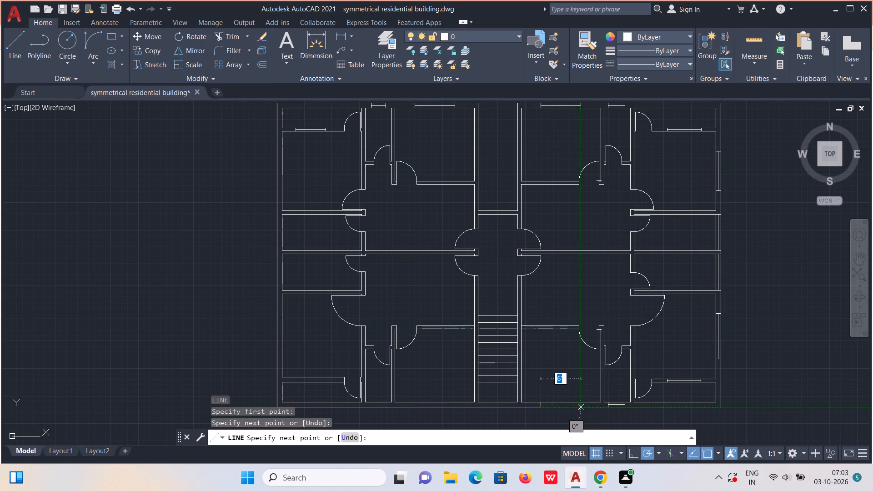
{"action": "scroll", "coordinate": [583, 406], "scroll_direction": "up", "scroll_amount": 3}
{"action": "left_click", "coordinate": [573, 391]}
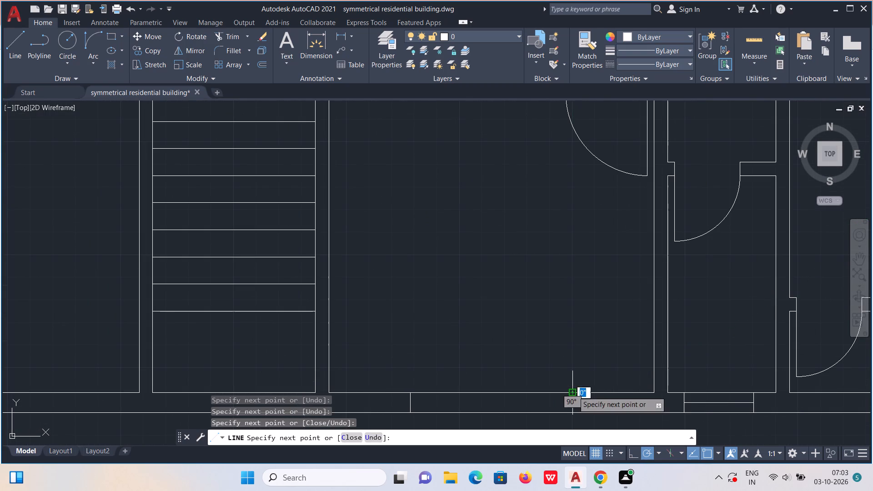
Draw a horizontal centre line about 6' long joining the midpoints of the two window jambs in the room right of the staircase.
{"action": "key", "text": "Escape"}
{"action": "scroll", "coordinate": [573, 392], "scroll_direction": "down", "scroll_amount": 1}
{"action": "key", "text": "l"}
{"action": "key", "text": "Return"}
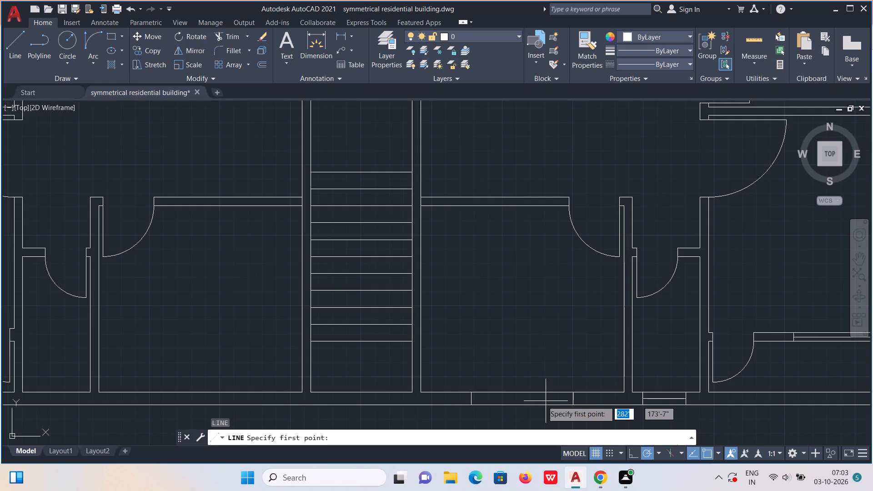
{"action": "left_click_drag", "start_coordinate": [472, 400], "coordinate": [479, 399]}
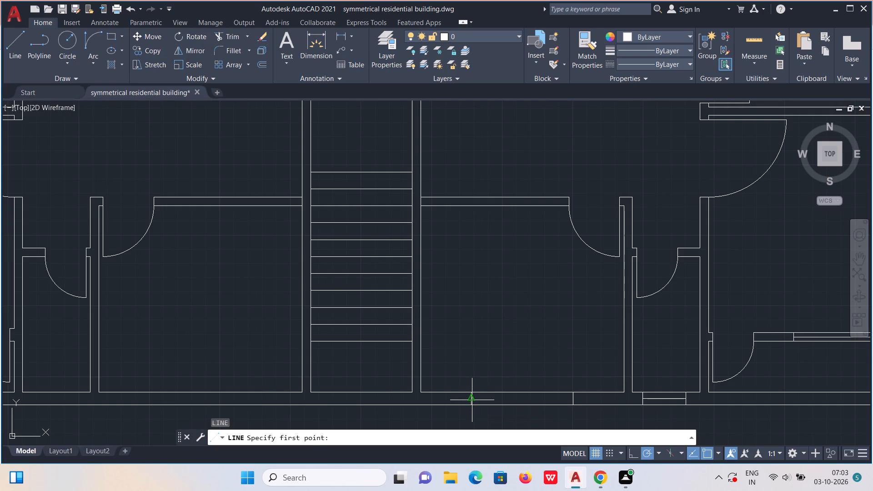
{"action": "scroll", "coordinate": [570, 398], "scroll_direction": "up", "scroll_amount": 2}
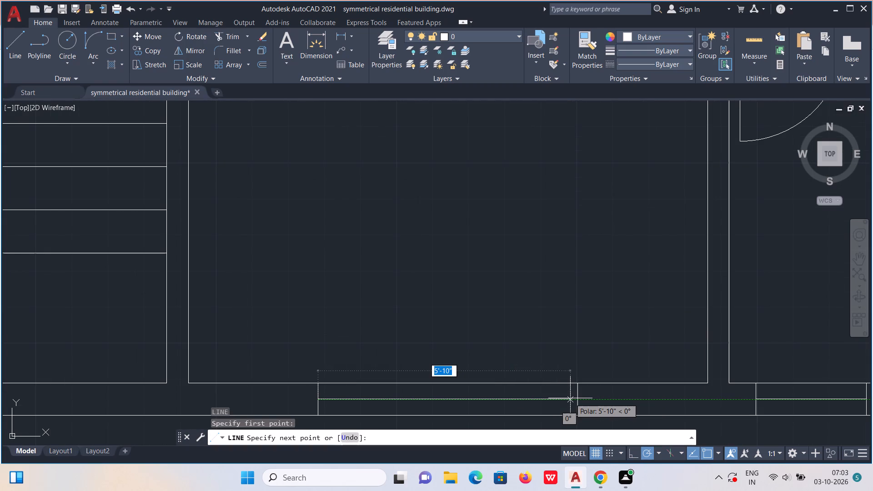
{"action": "left_click", "coordinate": [575, 398]}
{"action": "scroll", "coordinate": [575, 398], "scroll_direction": "down", "scroll_amount": 2}
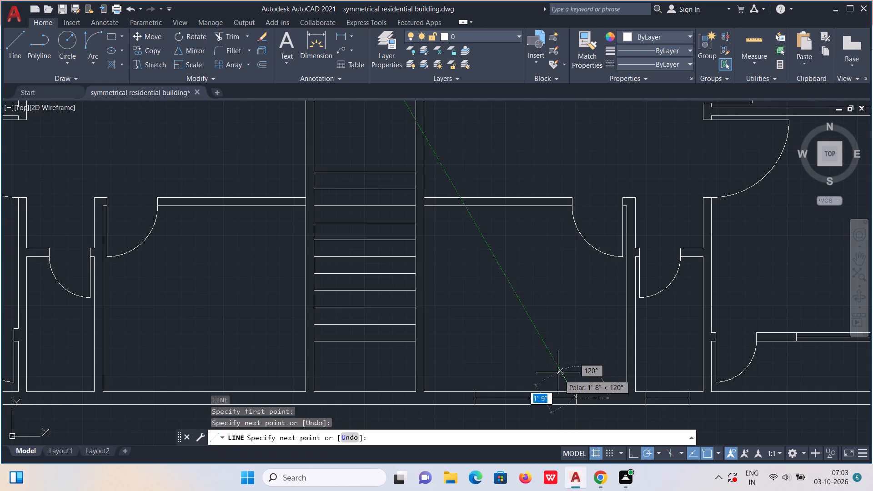
{"action": "scroll", "coordinate": [531, 324], "scroll_direction": "down", "scroll_amount": 1}
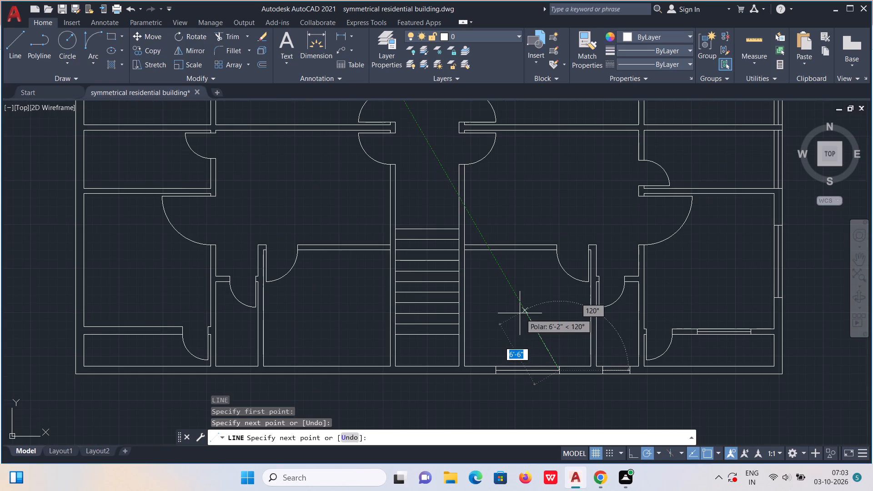
{"action": "middle_click_drag", "start_coordinate": [519, 313], "coordinate": [674, 309]}
{"action": "key", "text": "Escape"}
Draw the first window jamb across the bottom outer wall of the room left of the staircase, aligned with the upper unit's matching window.
{"action": "scroll", "coordinate": [651, 292], "scroll_direction": "down", "scroll_amount": 2}
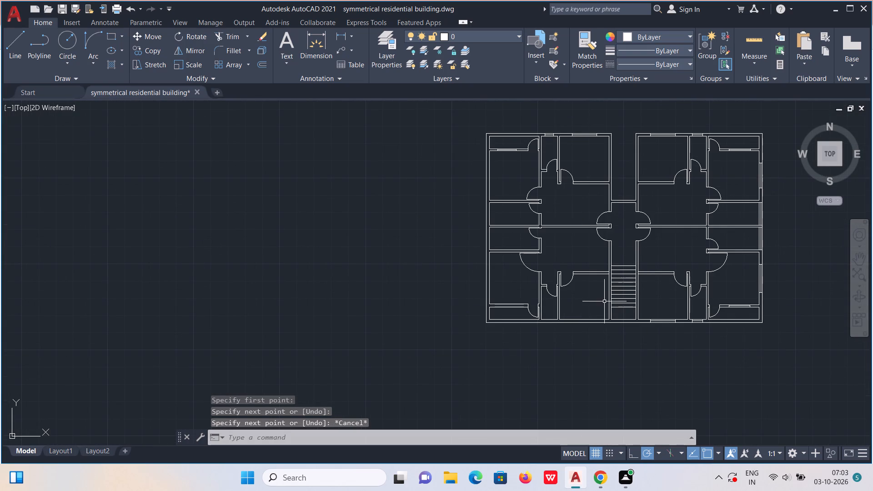
{"action": "key", "text": "l"}
{"action": "key", "text": "Return"}
{"action": "scroll", "coordinate": [570, 263], "scroll_direction": "up", "scroll_amount": 2}
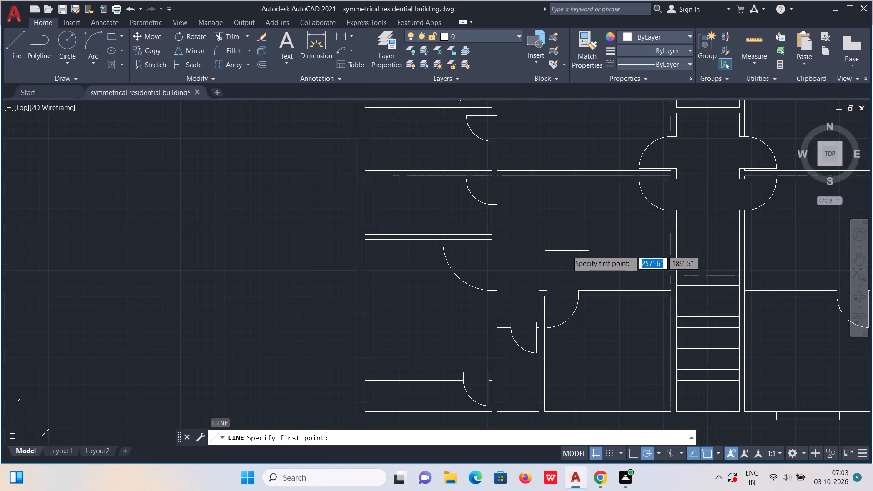
{"action": "scroll", "coordinate": [569, 252], "scroll_direction": "down", "scroll_amount": 1}
{"action": "middle_click_drag", "start_coordinate": [578, 233], "coordinate": [577, 296]}
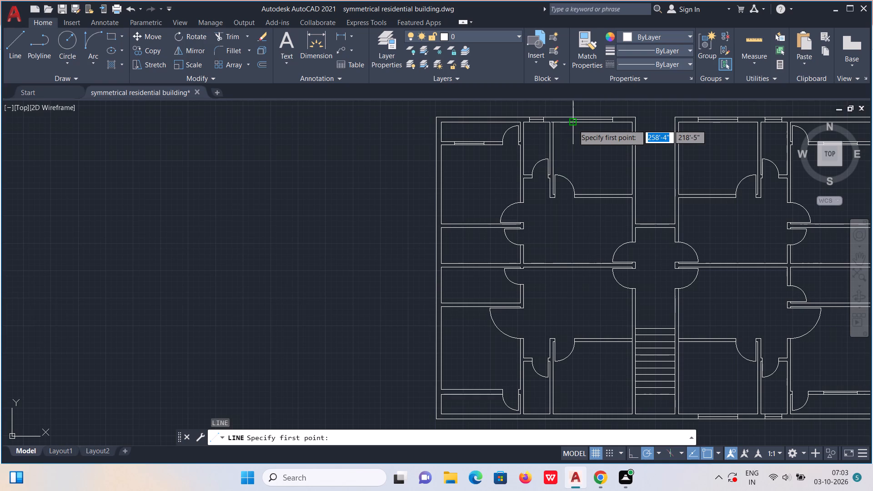
{"action": "left_click", "coordinate": [571, 413]}
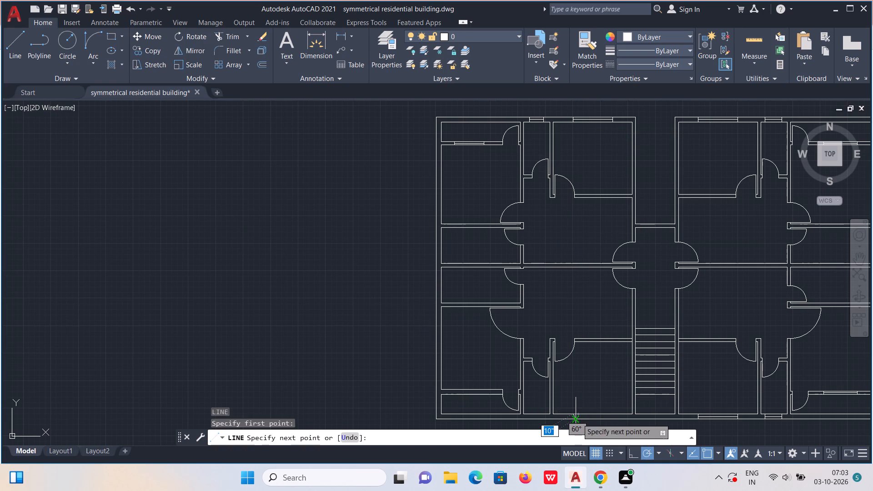
{"action": "scroll", "coordinate": [577, 419], "scroll_direction": "up", "scroll_amount": 3}
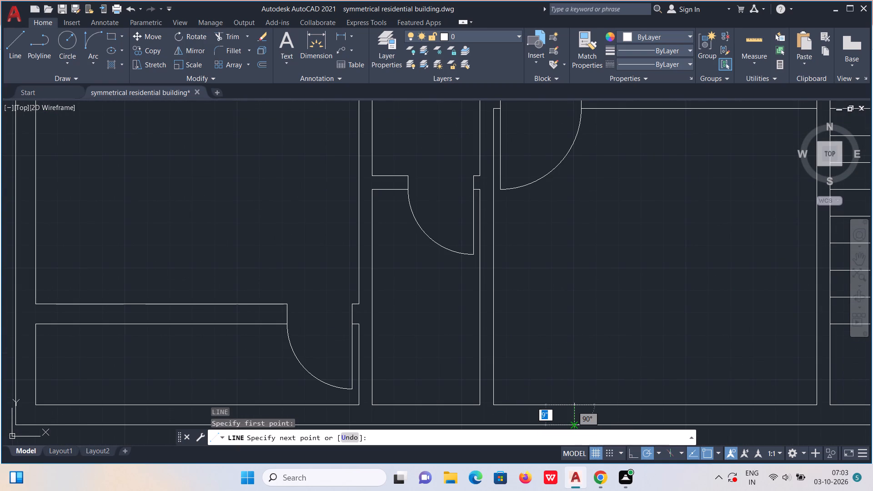
{"action": "left_click", "coordinate": [575, 424]}
Continue the line 6' along the outer wall face and across the wall as the second jamb, aligned with the upper window's far jamb.
{"action": "scroll", "coordinate": [577, 420], "scroll_direction": "down", "scroll_amount": 2}
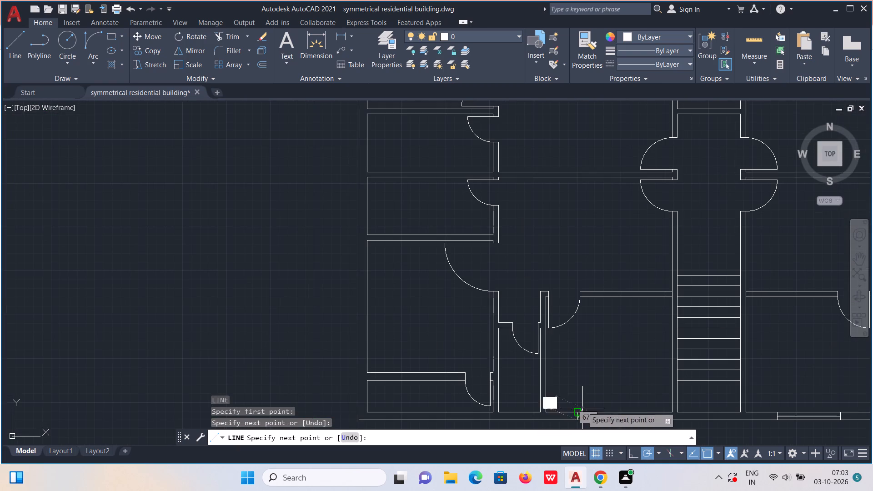
{"action": "middle_click_drag", "start_coordinate": [582, 405], "coordinate": [572, 426]}
{"action": "scroll", "coordinate": [569, 427], "scroll_direction": "down", "scroll_amount": 1}
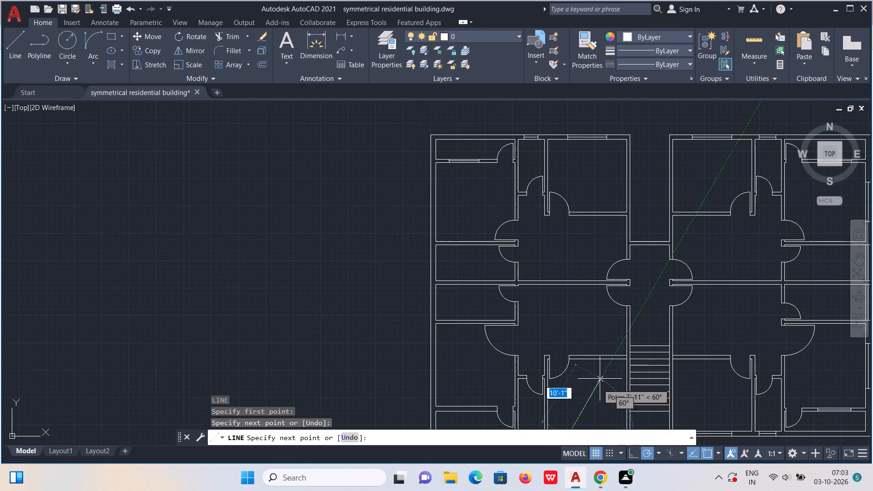
{"action": "middle_click_drag", "start_coordinate": [599, 371], "coordinate": [579, 352]}
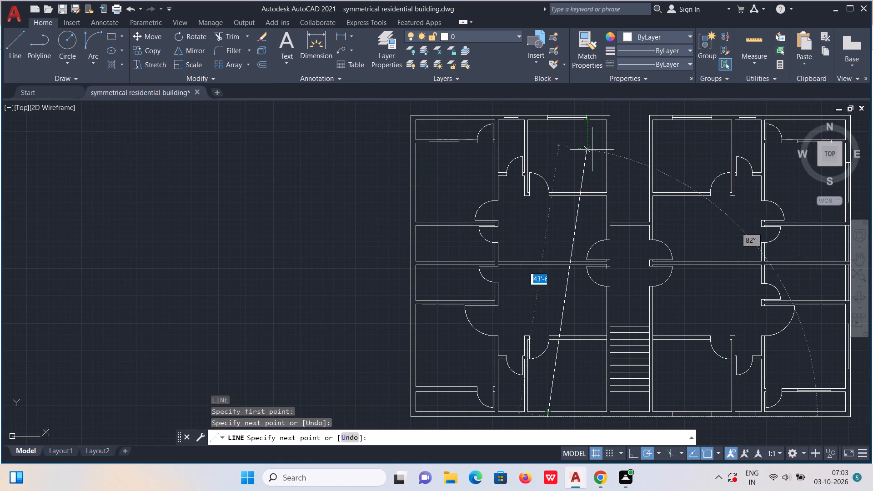
{"action": "left_click", "coordinate": [587, 416]}
{"action": "scroll", "coordinate": [592, 408], "scroll_direction": "up", "scroll_amount": 2}
{"action": "middle_click_drag", "start_coordinate": [577, 408], "coordinate": [577, 403]}
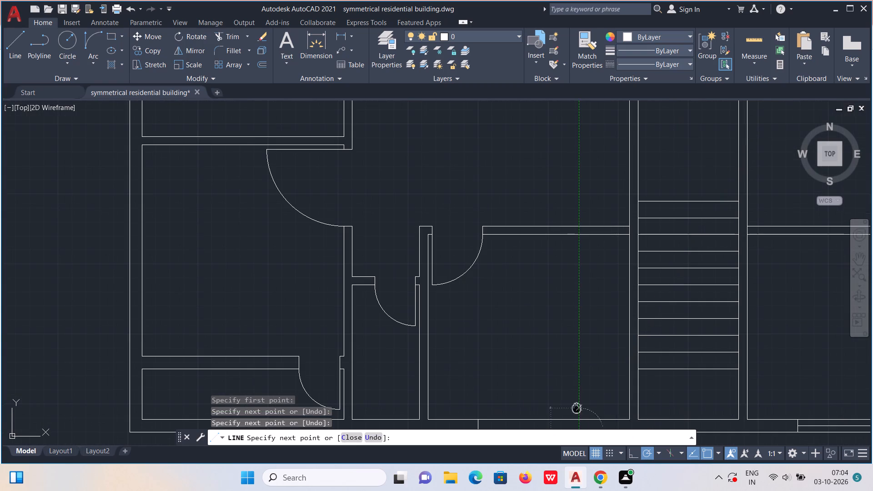
{"action": "middle_click_drag", "start_coordinate": [577, 403], "coordinate": [599, 304]}
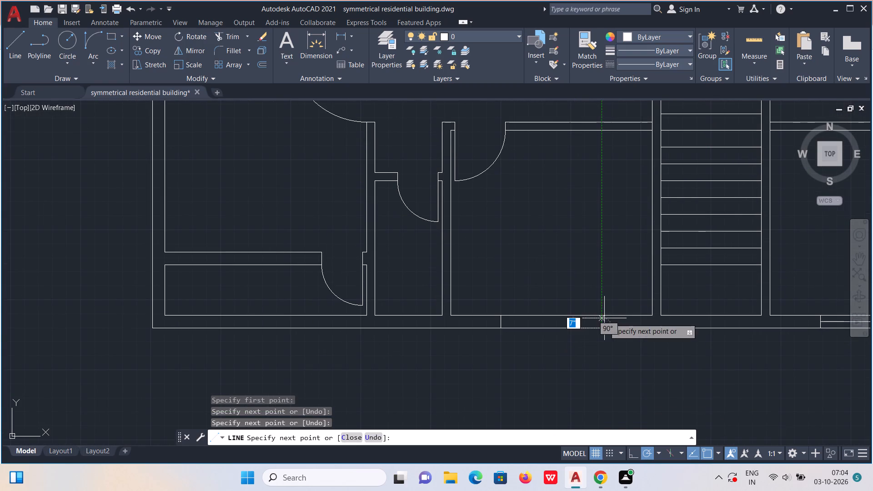
{"action": "left_click", "coordinate": [604, 317]}
{"action": "key", "text": "Escape"}
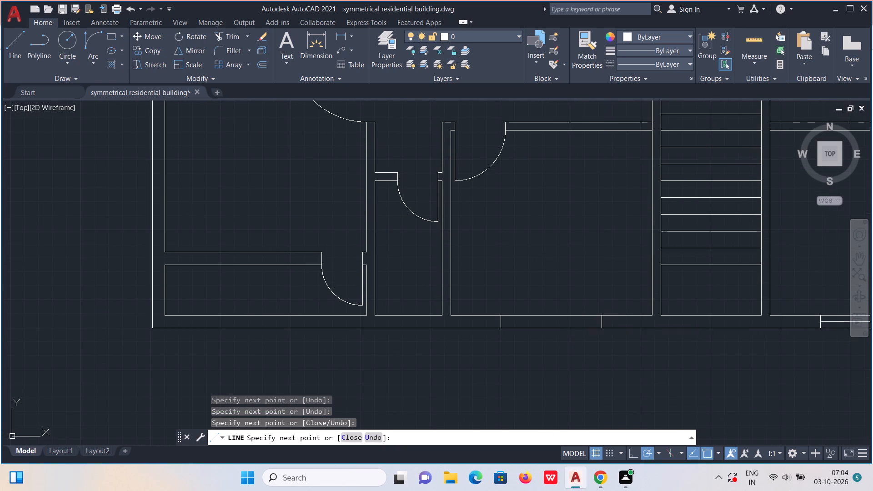
Draw a horizontal centre line joining the midpoints of the two window jambs in the room left of the staircase.
{"action": "key", "text": "l"}
{"action": "key", "text": "Return"}
{"action": "scroll", "coordinate": [569, 325], "scroll_direction": "up", "scroll_amount": 2}
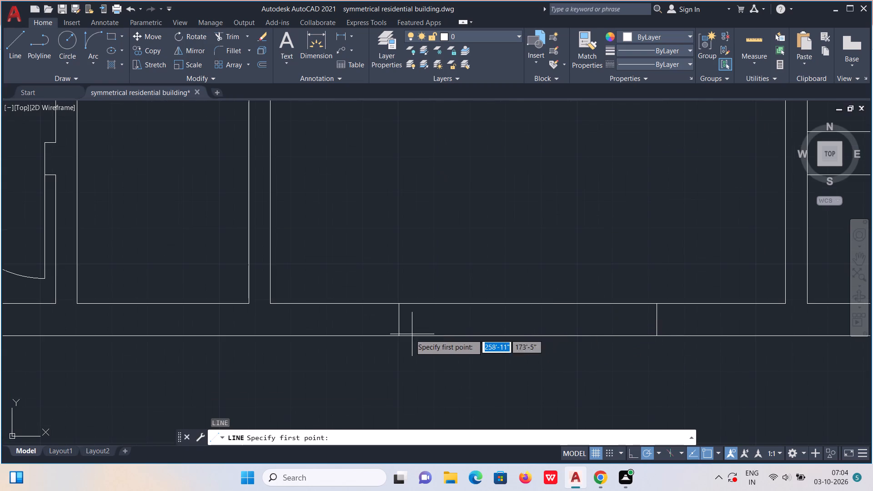
{"action": "left_click", "coordinate": [401, 323]}
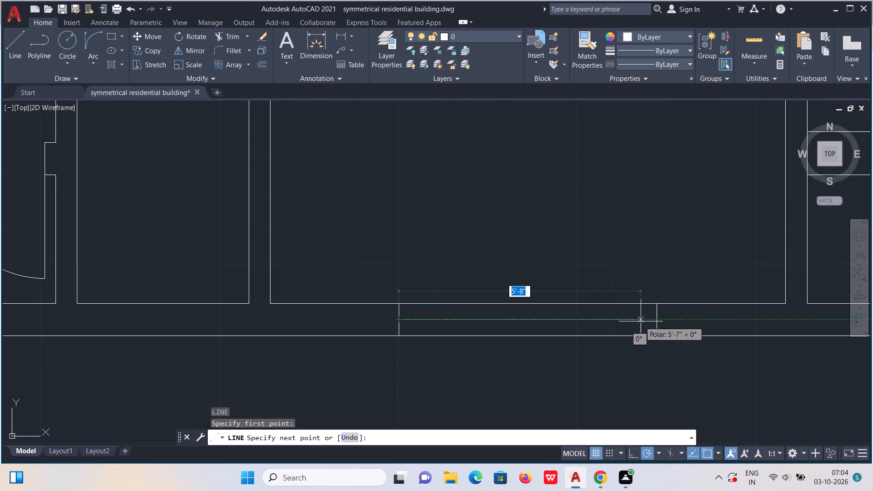
{"action": "left_click", "coordinate": [657, 322]}
{"action": "scroll", "coordinate": [658, 323], "scroll_direction": "down", "scroll_amount": 3}
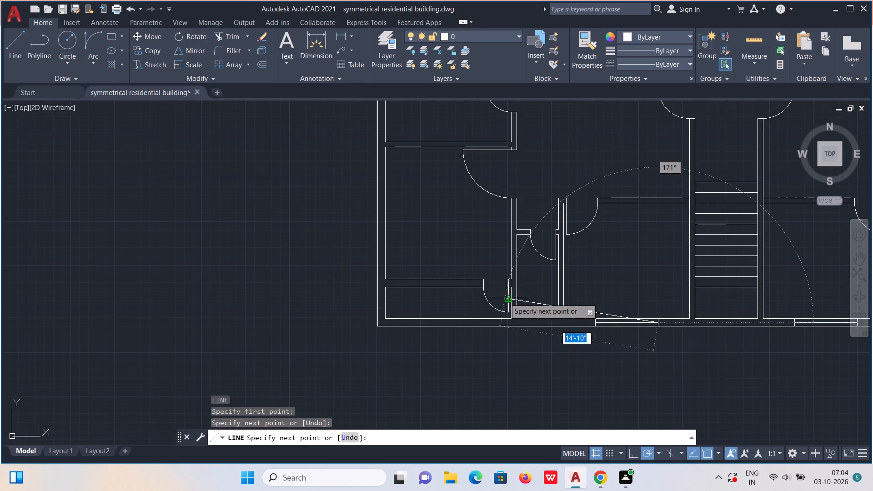
{"action": "key", "text": "Escape"}
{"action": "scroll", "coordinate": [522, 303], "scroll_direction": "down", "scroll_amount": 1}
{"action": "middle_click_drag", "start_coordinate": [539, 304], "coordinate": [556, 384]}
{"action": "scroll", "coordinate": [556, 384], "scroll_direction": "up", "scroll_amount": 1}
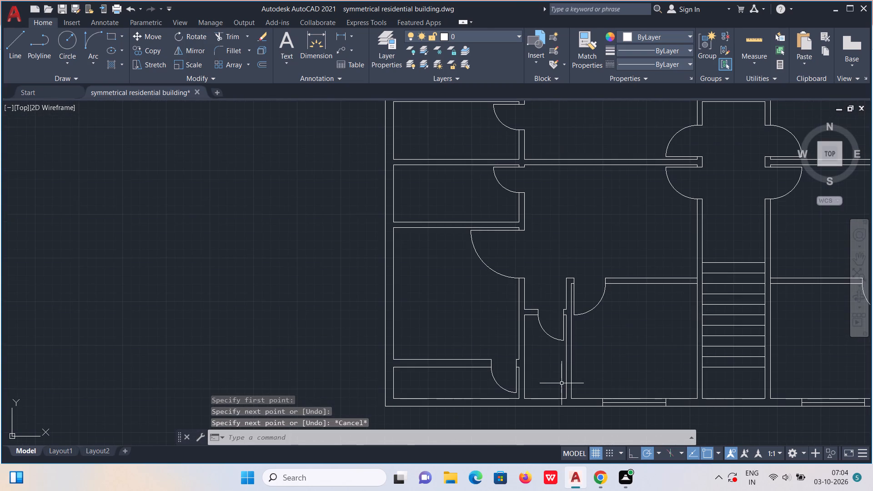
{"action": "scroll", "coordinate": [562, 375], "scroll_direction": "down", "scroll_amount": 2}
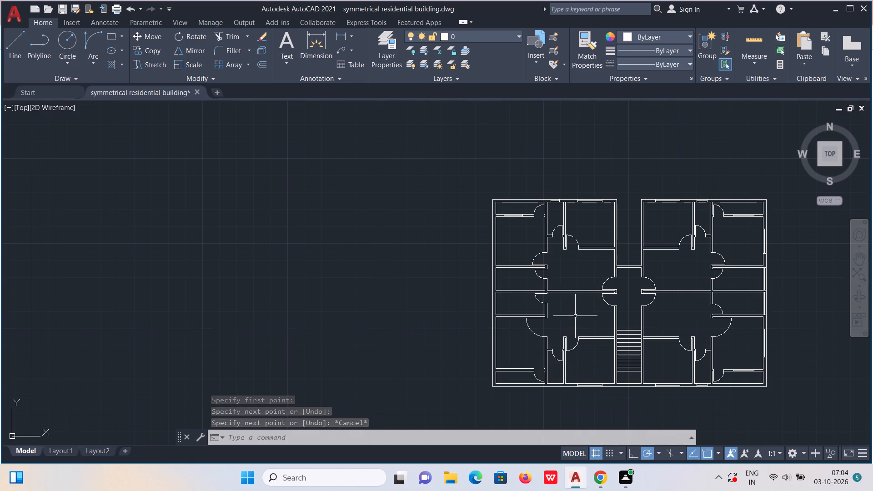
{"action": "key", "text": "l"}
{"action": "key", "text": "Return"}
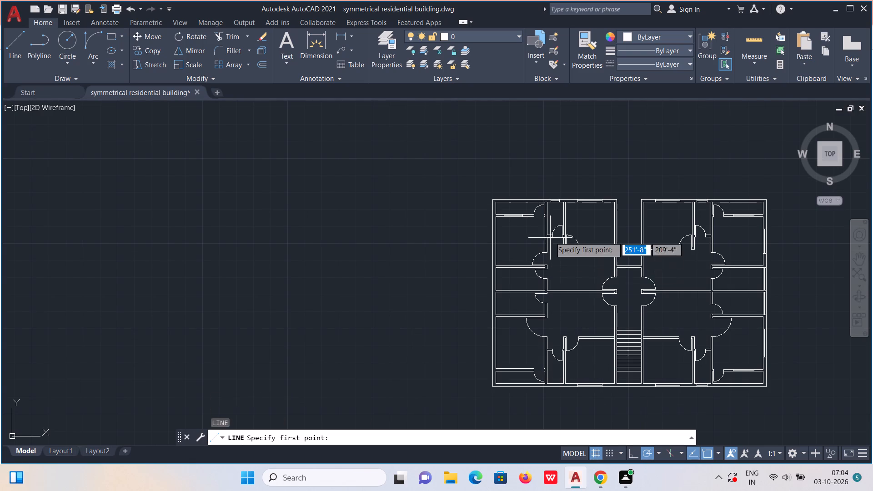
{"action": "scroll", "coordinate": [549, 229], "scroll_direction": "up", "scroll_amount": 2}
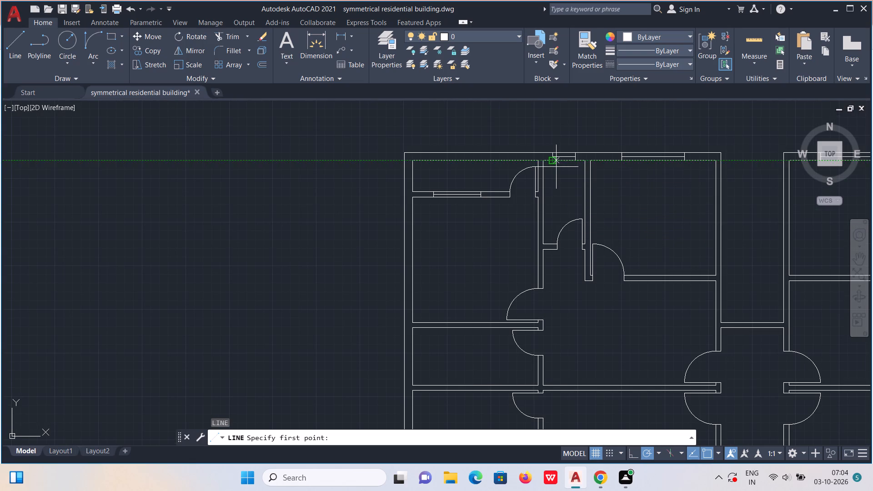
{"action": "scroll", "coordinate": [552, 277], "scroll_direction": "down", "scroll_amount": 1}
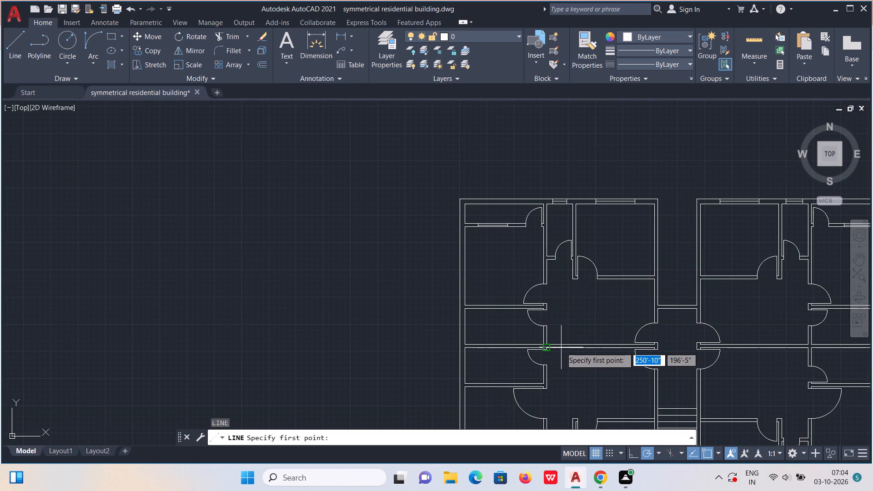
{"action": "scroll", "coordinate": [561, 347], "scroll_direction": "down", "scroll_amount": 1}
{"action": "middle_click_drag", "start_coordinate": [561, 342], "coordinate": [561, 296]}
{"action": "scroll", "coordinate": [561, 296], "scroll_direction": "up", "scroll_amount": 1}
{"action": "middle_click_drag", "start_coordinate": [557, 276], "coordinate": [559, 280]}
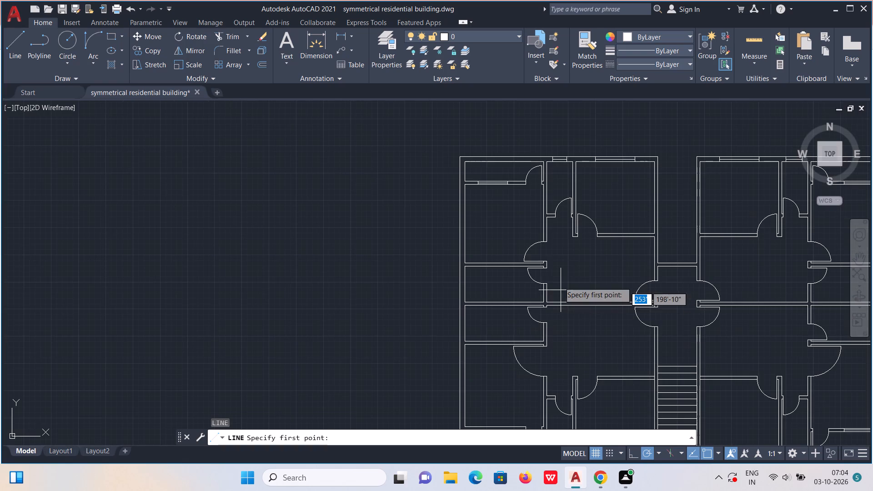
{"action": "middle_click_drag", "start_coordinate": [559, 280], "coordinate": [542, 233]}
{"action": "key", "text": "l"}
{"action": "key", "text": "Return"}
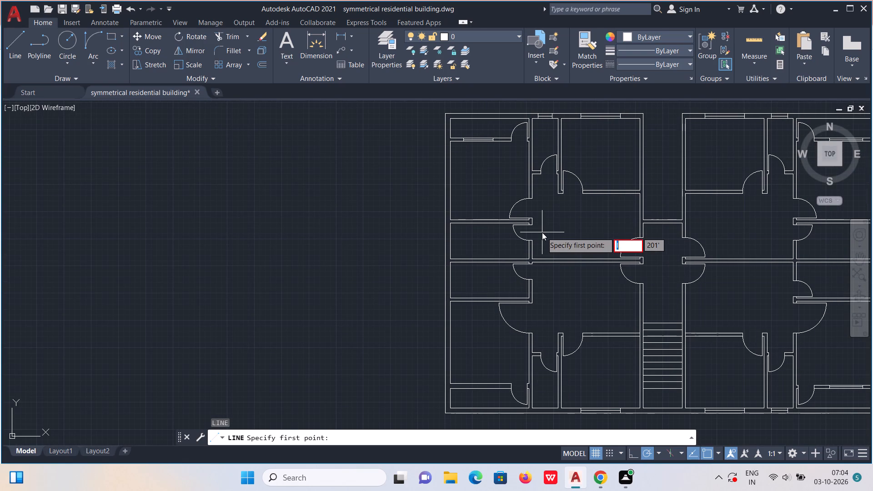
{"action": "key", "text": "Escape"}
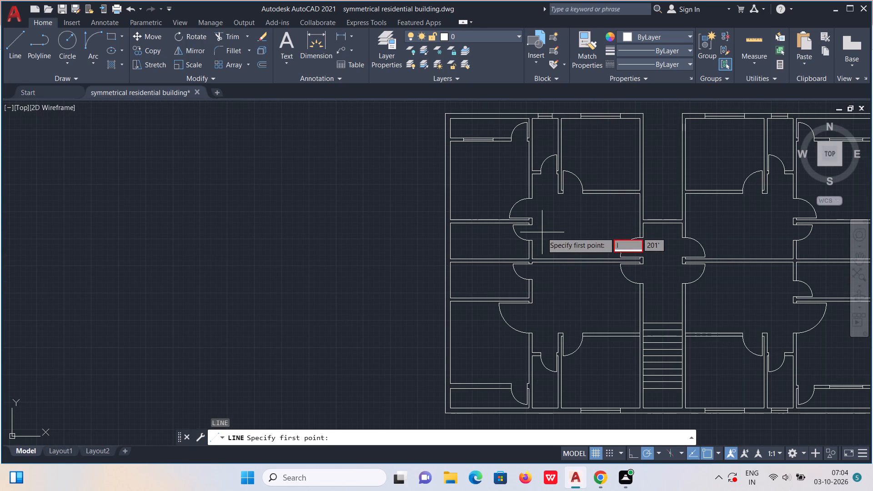
Outline the lower left-hand unit's narrow-room window across the bottom outer wall with two jambs joined along the outer face, aligned with the upper unit's window.
{"action": "key", "text": "l"}
{"action": "key", "text": "Return"}
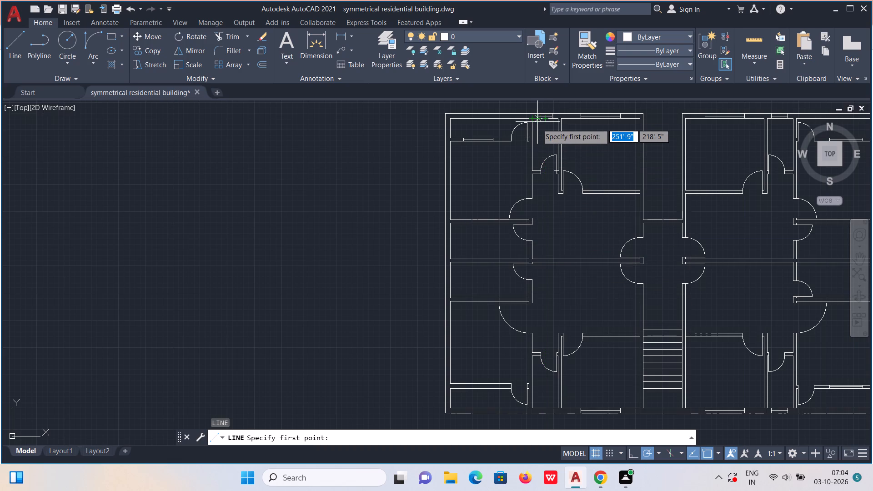
{"action": "left_click", "coordinate": [538, 406]}
{"action": "left_click", "coordinate": [541, 413]}
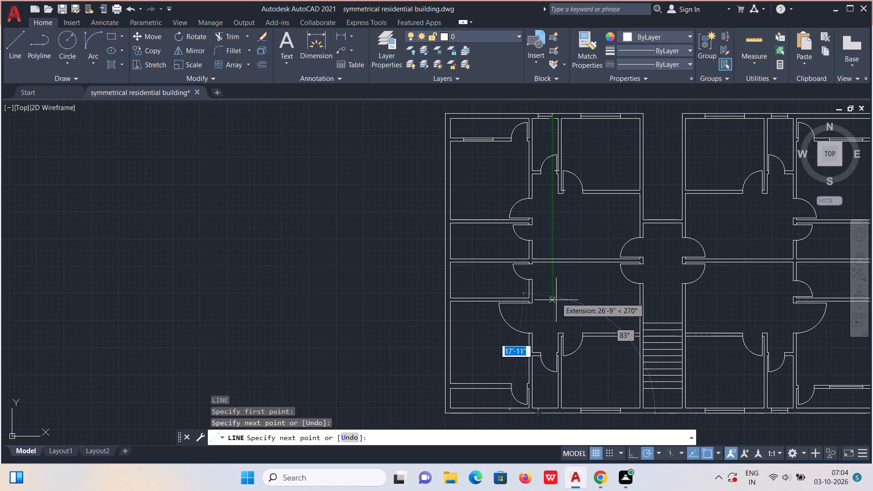
{"action": "left_click", "coordinate": [552, 413]}
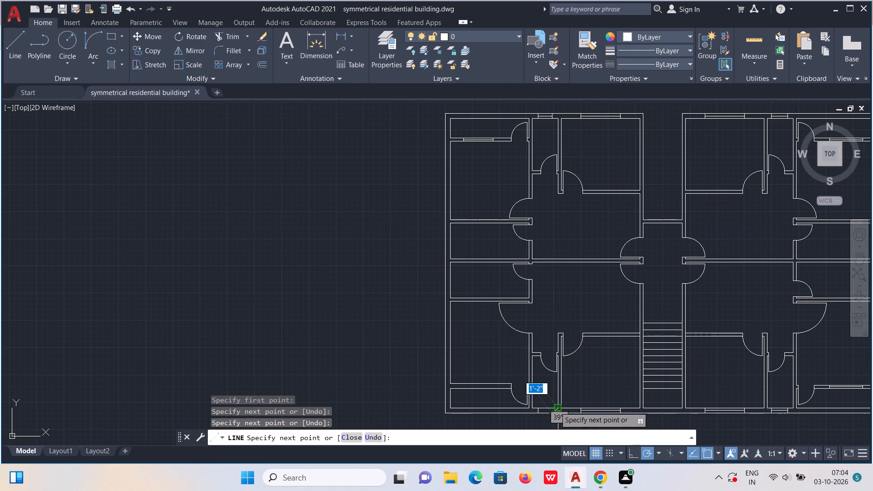
{"action": "scroll", "coordinate": [551, 405], "scroll_direction": "up", "scroll_amount": 5}
{"action": "middle_click_drag", "start_coordinate": [545, 393], "coordinate": [559, 171]}
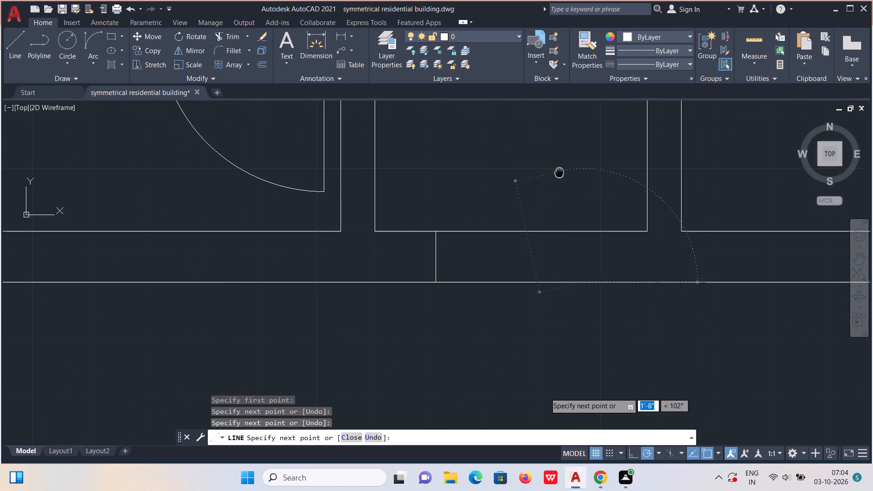
{"action": "left_click", "coordinate": [580, 234]}
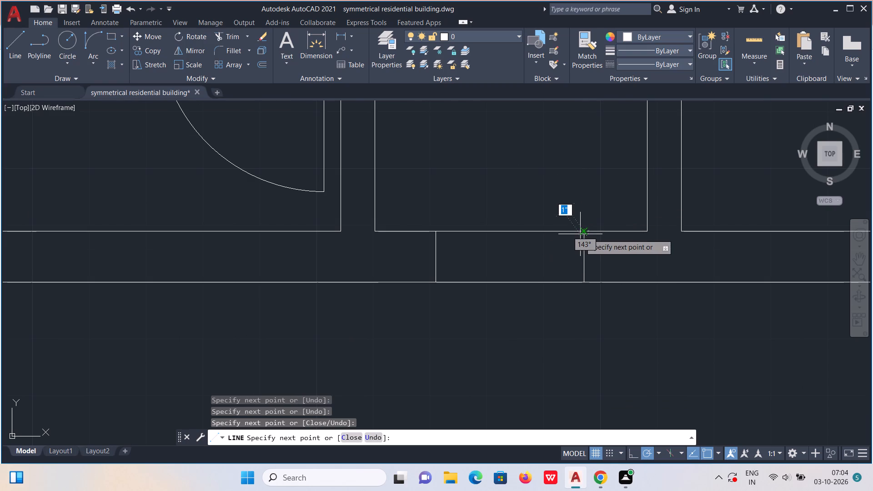
{"action": "key", "text": "Escape"}
Draw a horizontal centre line joining the midpoints of the two window jambs in the lower left-hand unit's narrow room.
{"action": "key", "text": "l"}
{"action": "key", "text": "Return"}
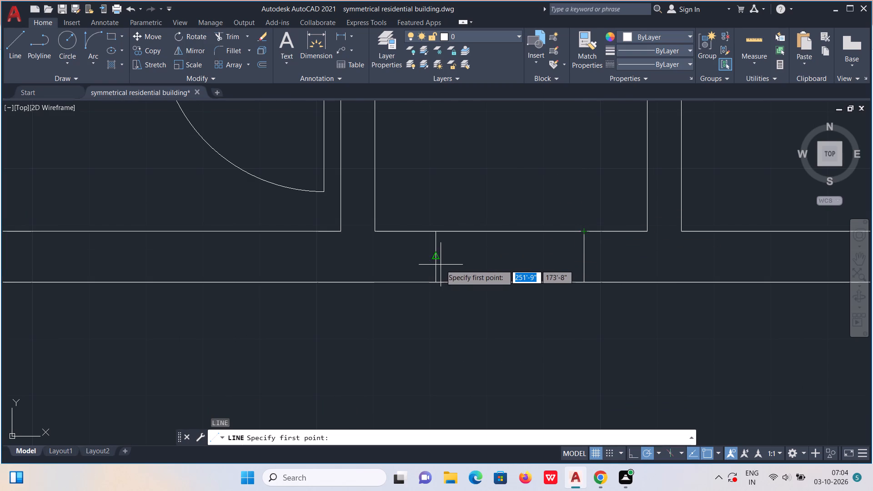
{"action": "left_click", "coordinate": [438, 258]}
{"action": "left_click", "coordinate": [582, 256]}
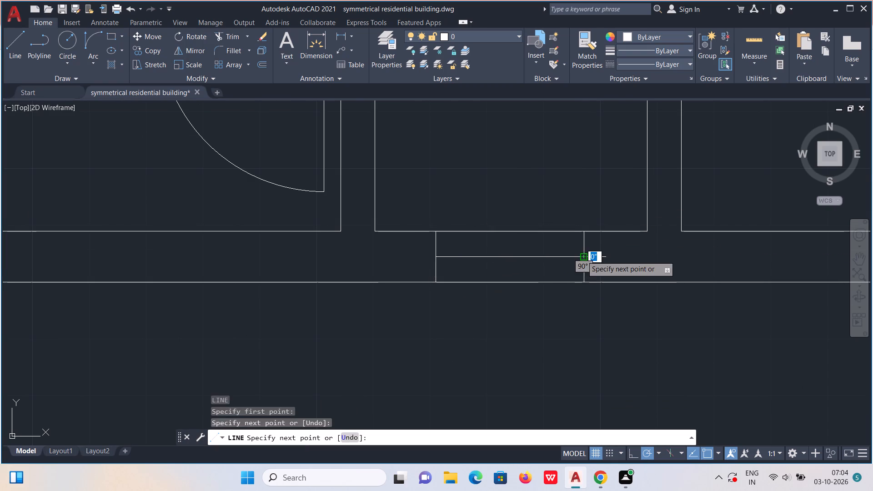
{"action": "scroll", "coordinate": [582, 256], "scroll_direction": "down", "scroll_amount": 3}
{"action": "key", "text": "Escape"}
{"action": "scroll", "coordinate": [517, 227], "scroll_direction": "down", "scroll_amount": 2}
{"action": "scroll", "coordinate": [486, 221], "scroll_direction": "up", "scroll_amount": 1}
{"action": "middle_click_drag", "start_coordinate": [511, 267], "coordinate": [564, 320]}
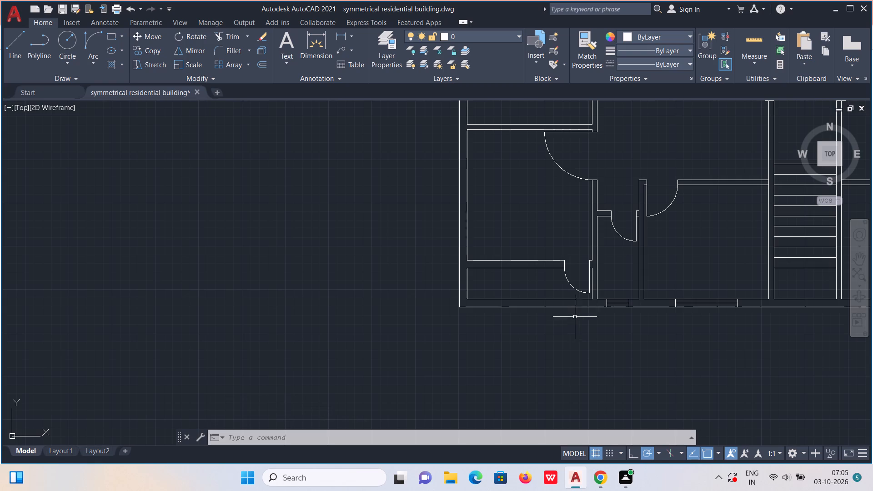
Outline a window about 4'-6" long across the lower left-hand unit's bottom partition wall, aligned with the upper unit's window jambs.
{"action": "scroll", "coordinate": [557, 228], "scroll_direction": "down", "scroll_amount": 1}
{"action": "middle_click_drag", "start_coordinate": [557, 229], "coordinate": [569, 355]}
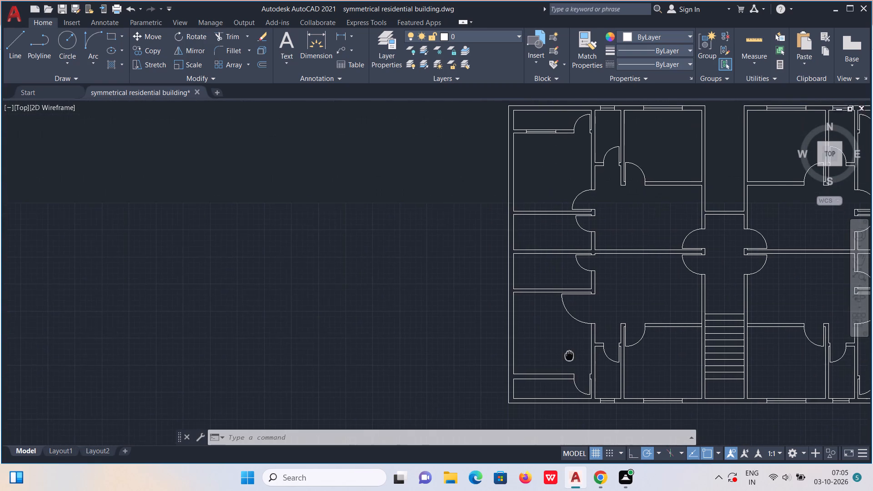
{"action": "middle_click_drag", "start_coordinate": [569, 355], "coordinate": [570, 363]}
{"action": "key", "text": "l"}
{"action": "key", "text": "Return"}
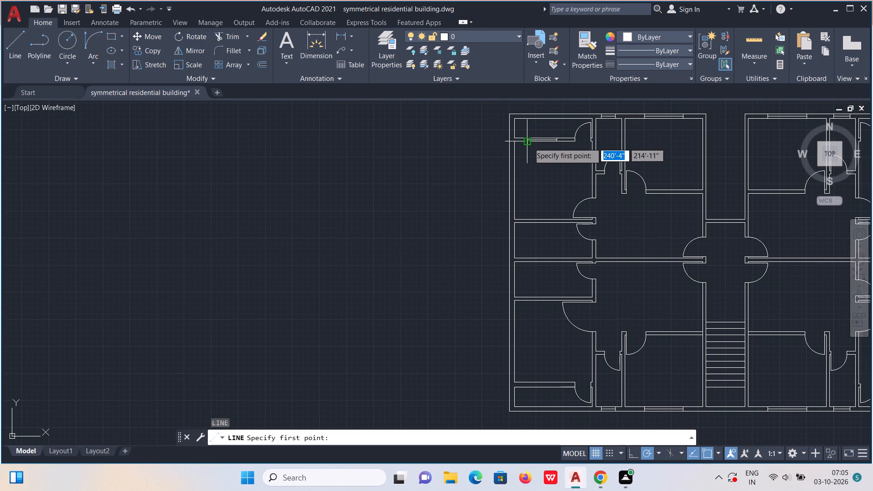
{"action": "left_click", "coordinate": [526, 381]}
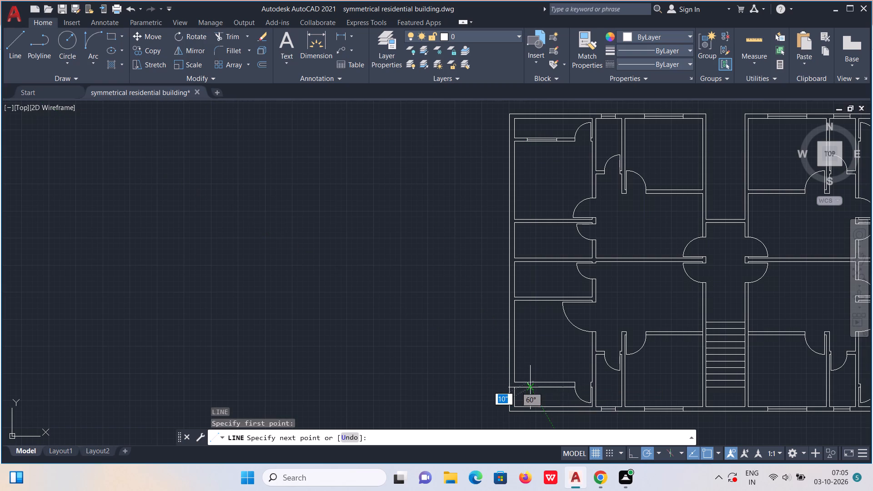
{"action": "left_click", "coordinate": [527, 391]}
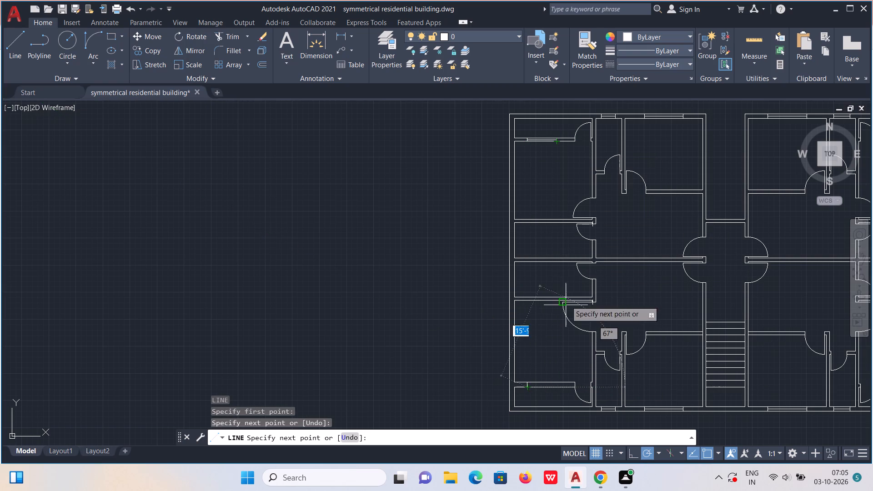
{"action": "left_click", "coordinate": [558, 387]}
{"action": "scroll", "coordinate": [558, 380], "scroll_direction": "up", "scroll_amount": 2}
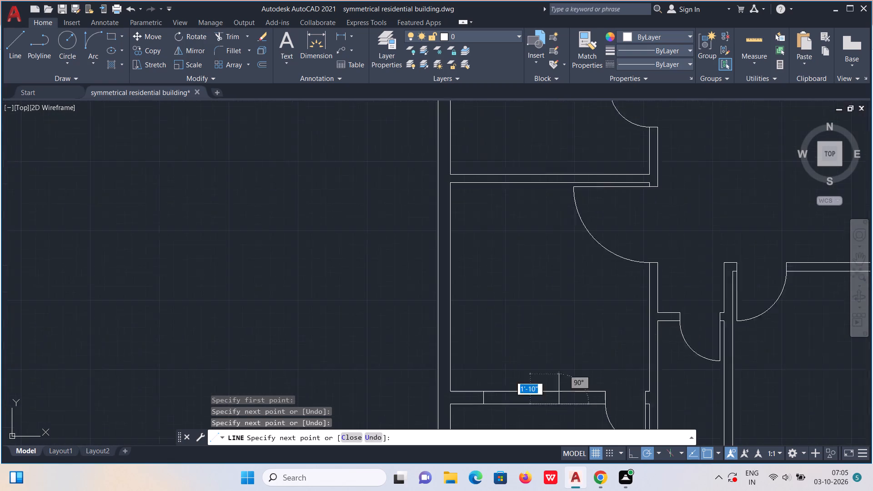
{"action": "scroll", "coordinate": [552, 374], "scroll_direction": "up", "scroll_amount": 1}
{"action": "left_click", "coordinate": [563, 403]}
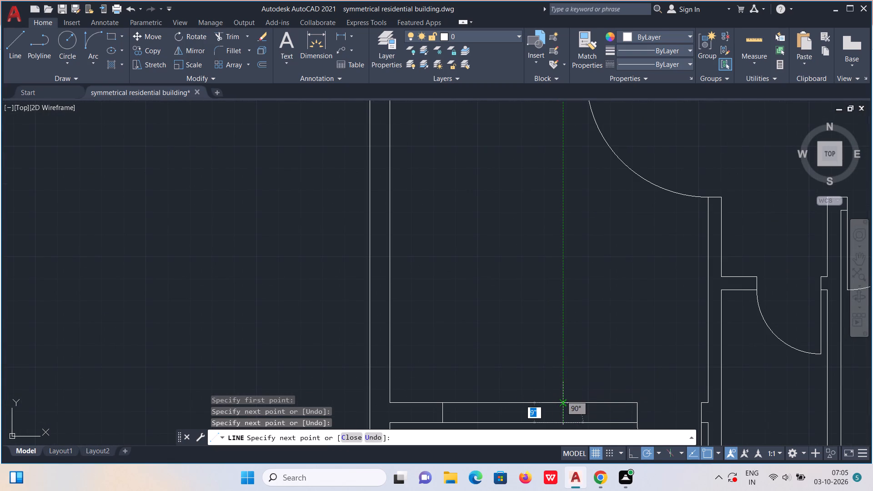
Draw a horizontal centre line joining the midpoints of the partition window's two jambs.
{"action": "middle_click_drag", "start_coordinate": [561, 392], "coordinate": [552, 252]}
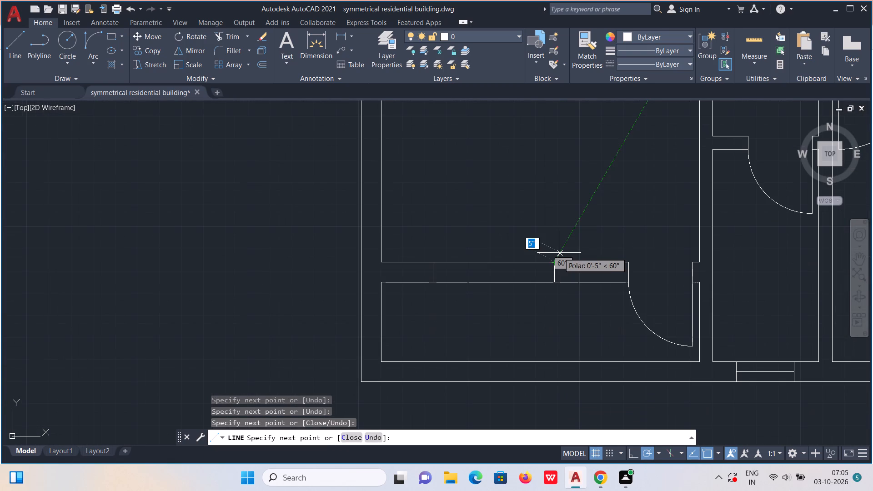
{"action": "left_click", "coordinate": [553, 273]}
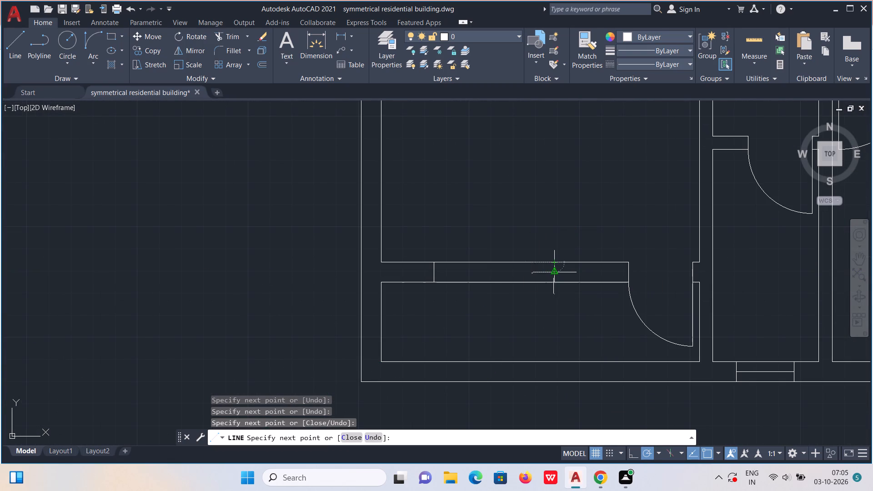
{"action": "left_click", "coordinate": [434, 270]}
{"action": "scroll", "coordinate": [434, 271], "scroll_direction": "down", "scroll_amount": 2}
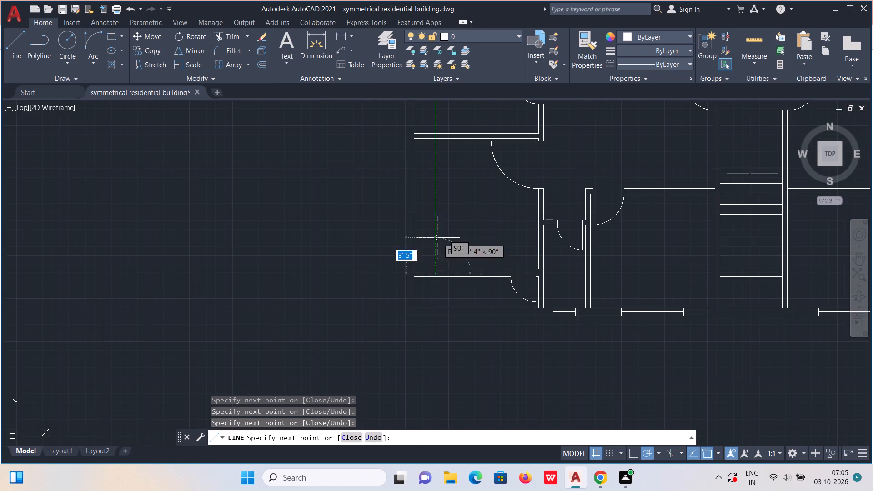
{"action": "middle_click_drag", "start_coordinate": [438, 238], "coordinate": [507, 263]}
{"action": "key", "text": "Escape"}
Outline the lower left-hand large room's window across the left outer wall, about 5'-4" long, aligned with the right-hand unit's window.
{"action": "scroll", "coordinate": [509, 264], "scroll_direction": "down", "scroll_amount": 2}
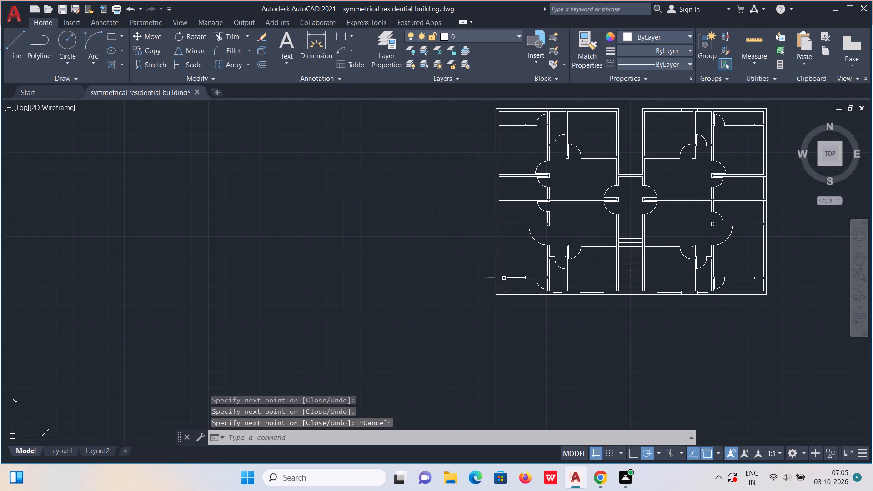
{"action": "middle_click_drag", "start_coordinate": [503, 291], "coordinate": [503, 297]}
{"action": "key", "text": "l"}
{"action": "key", "text": "Return"}
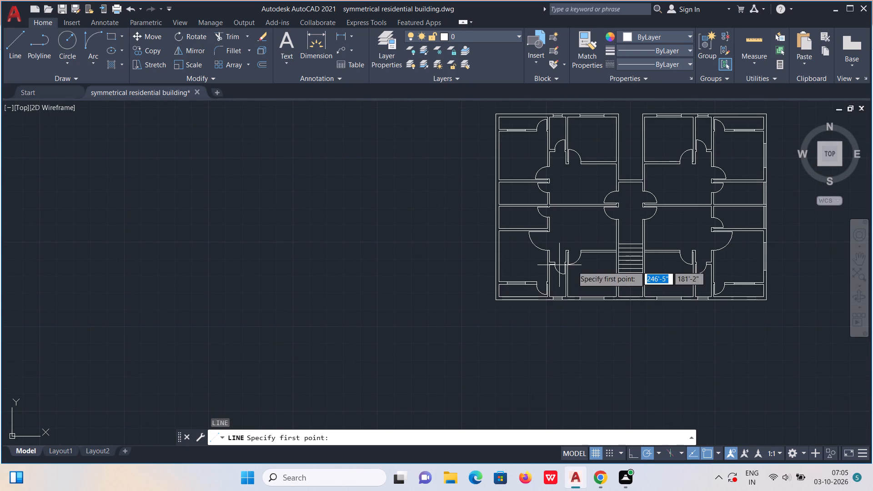
{"action": "scroll", "coordinate": [679, 251], "scroll_direction": "up", "scroll_amount": 1}
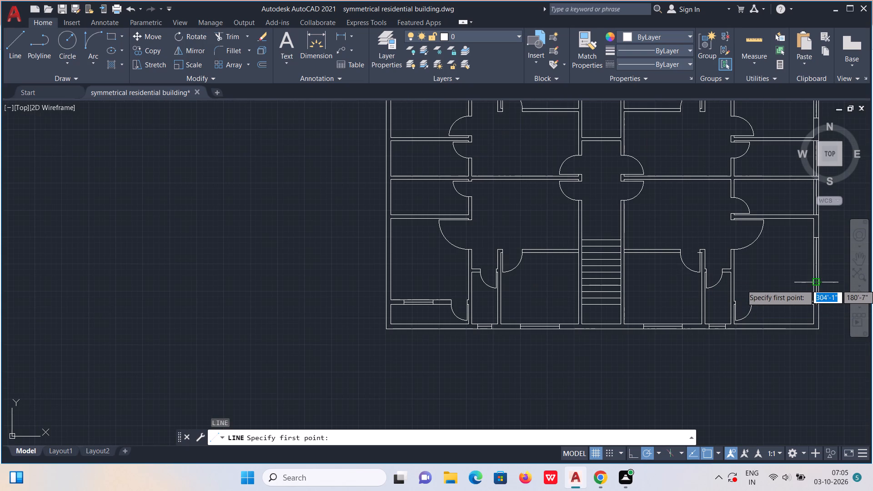
{"action": "left_click", "coordinate": [390, 285]}
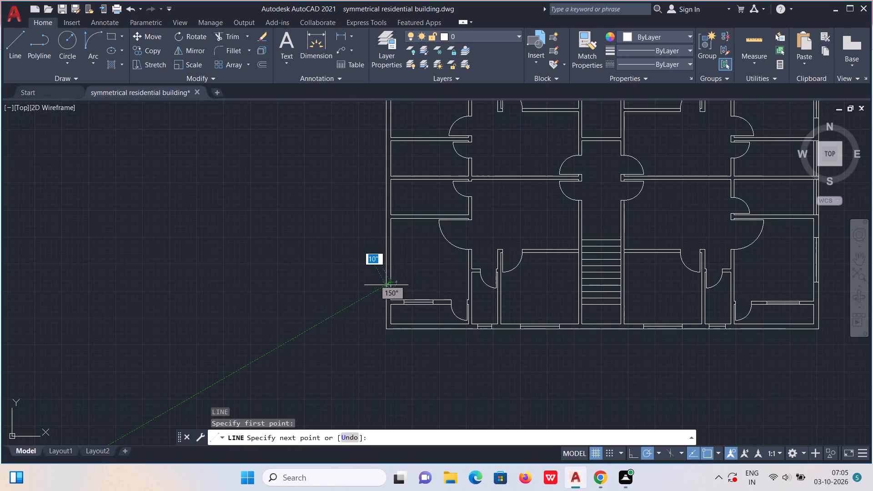
{"action": "scroll", "coordinate": [386, 279], "scroll_direction": "up", "scroll_amount": 1}
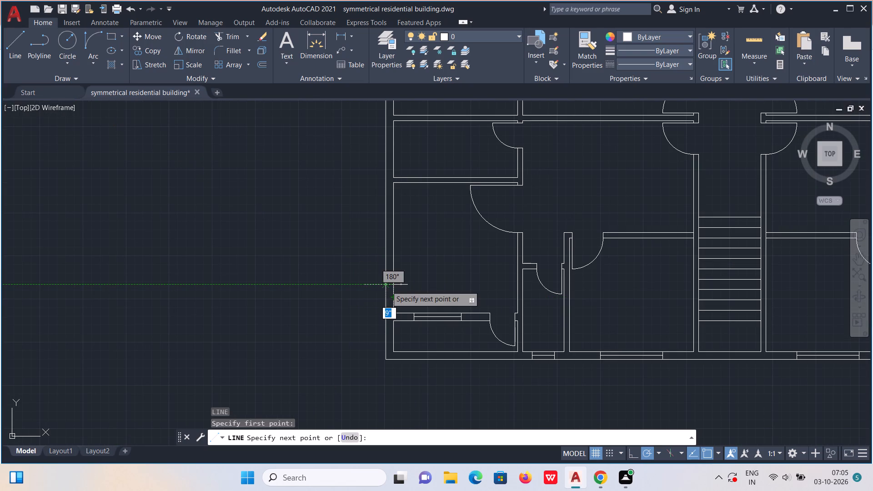
{"action": "left_click", "coordinate": [386, 286]}
{"action": "scroll", "coordinate": [386, 286], "scroll_direction": "down", "scroll_amount": 1}
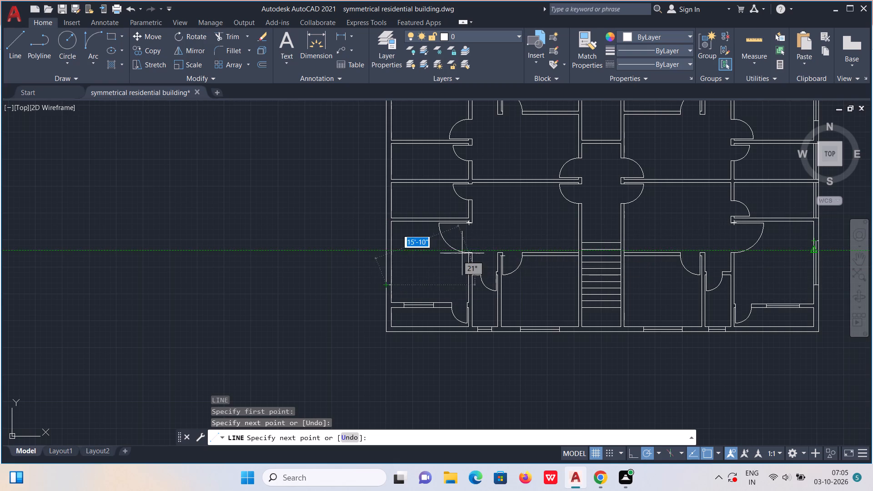
{"action": "left_click", "coordinate": [383, 251]}
{"action": "scroll", "coordinate": [386, 250], "scroll_direction": "up", "scroll_amount": 3}
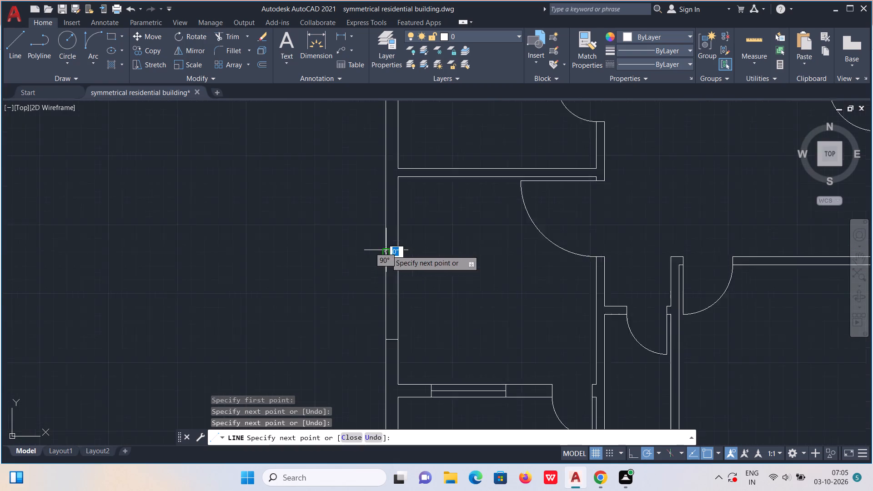
{"action": "left_click", "coordinate": [407, 250]}
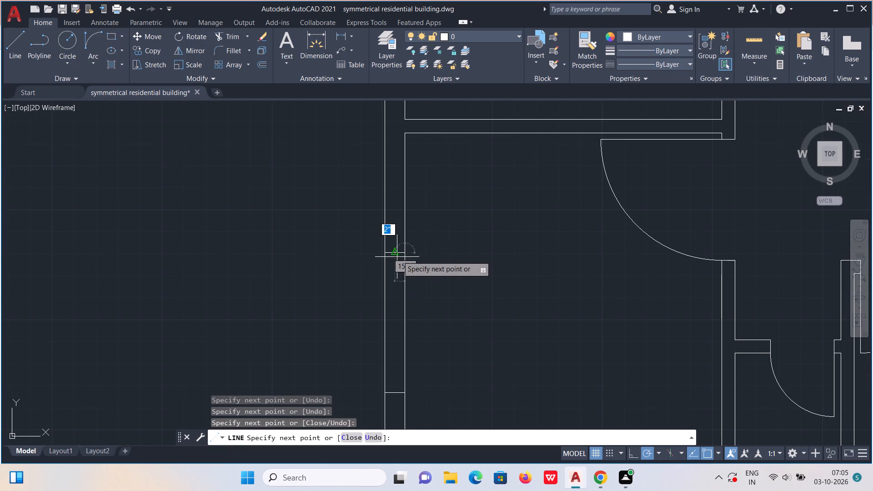
Draw a vertical centre line joining the midpoints of the large room window's two jambs.
{"action": "left_click", "coordinate": [391, 252]}
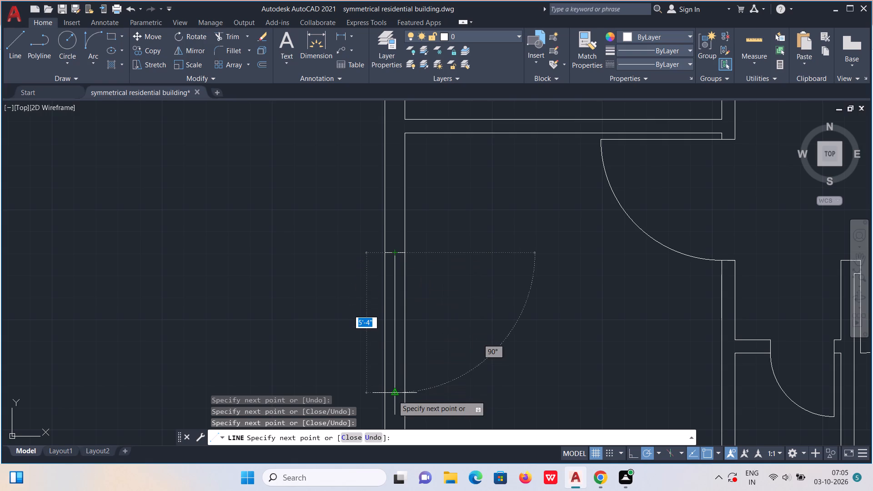
{"action": "left_click", "coordinate": [393, 396]}
{"action": "key", "text": "Escape"}
Outline a window about 5'-6" long across the left outer wall of the small room above, spanning between its inner corners.
{"action": "scroll", "coordinate": [401, 364], "scroll_direction": "down", "scroll_amount": 4}
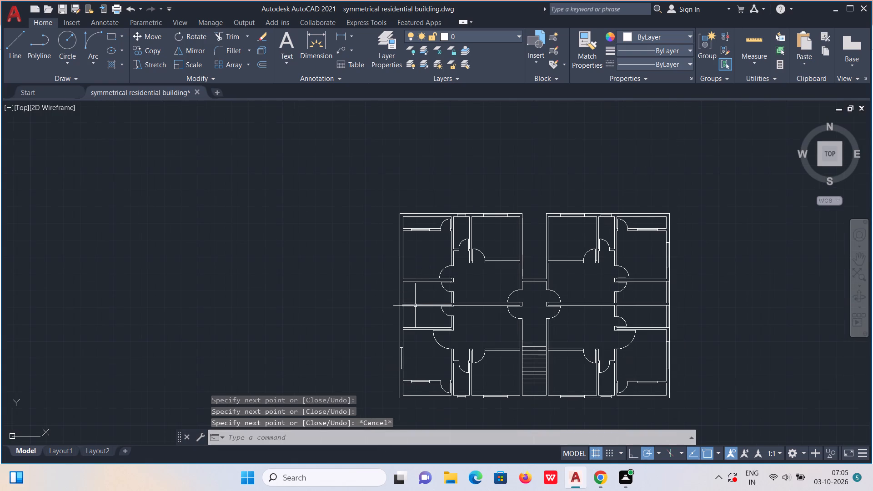
{"action": "scroll", "coordinate": [404, 317], "scroll_direction": "up", "scroll_amount": 1}
{"action": "key", "text": "l"}
{"action": "key", "text": "Return"}
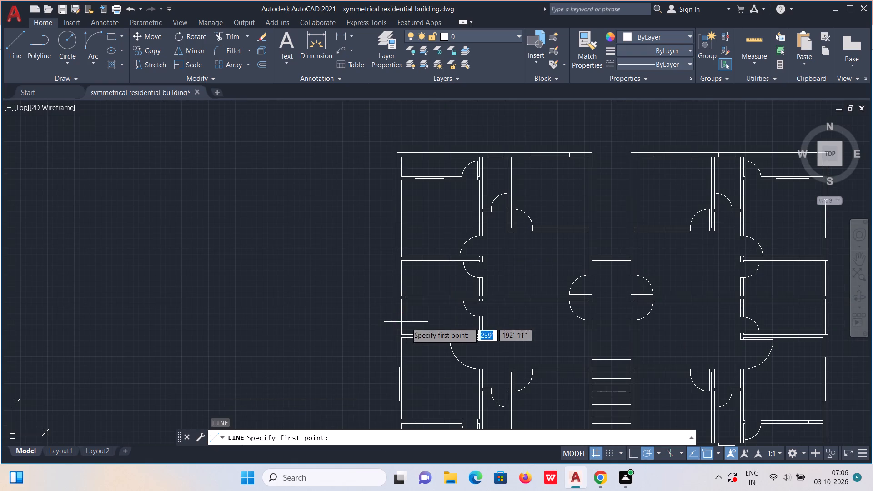
{"action": "scroll", "coordinate": [396, 334], "scroll_direction": "up", "scroll_amount": 1}
{"action": "left_click", "coordinate": [402, 335]}
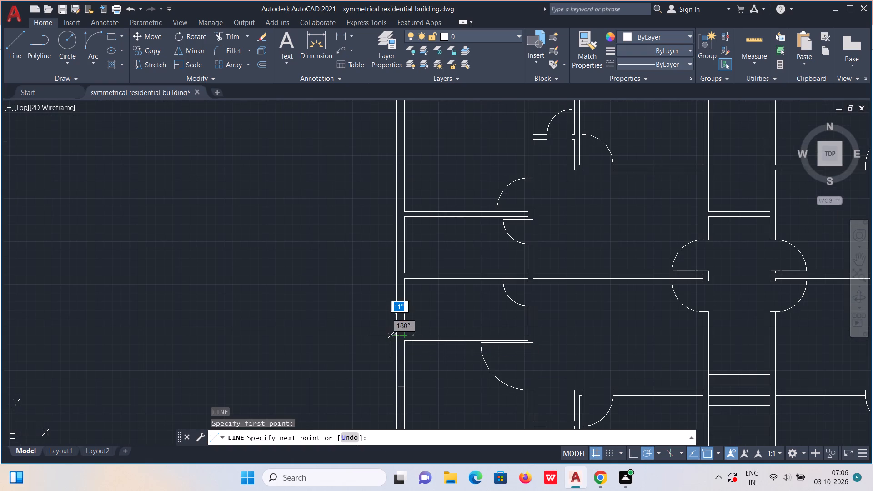
{"action": "scroll", "coordinate": [392, 334], "scroll_direction": "up", "scroll_amount": 2}
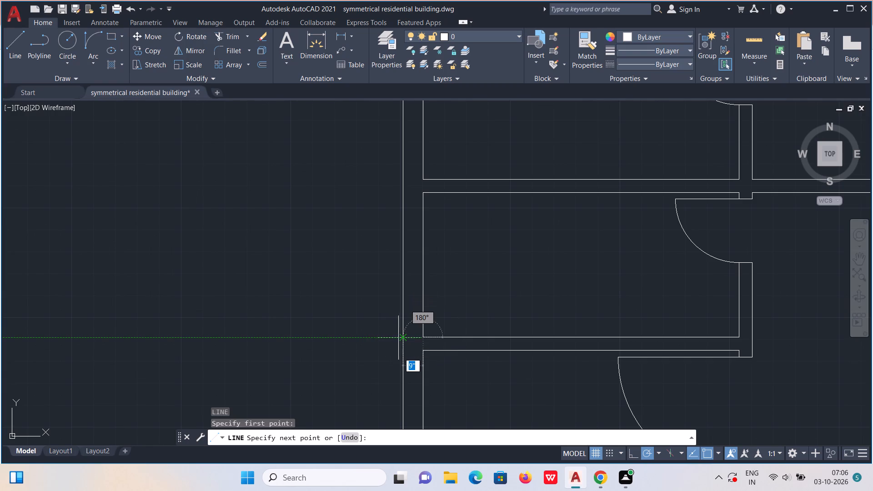
{"action": "left_click", "coordinate": [401, 337]}
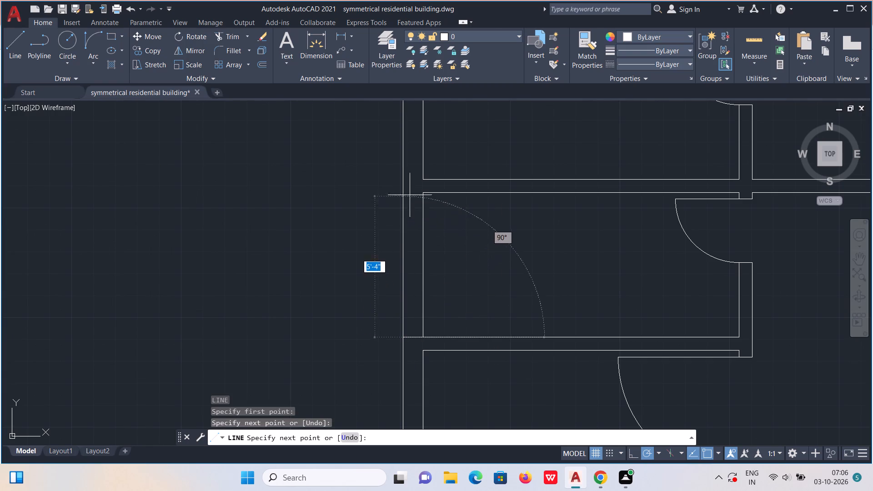
{"action": "left_click", "coordinate": [404, 192]}
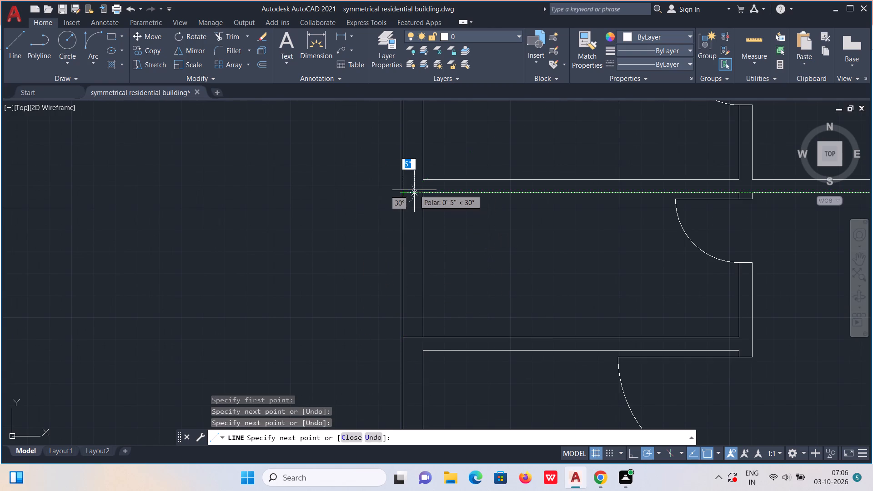
{"action": "left_click", "coordinate": [421, 195]}
{"action": "key", "text": "Escape"}
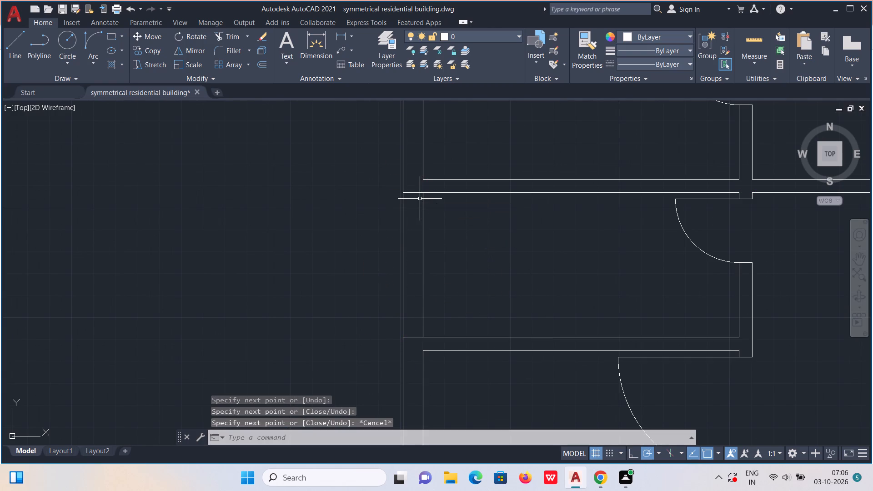
Draw a vertical centre line joining the midpoints of the small room window's two jambs.
{"action": "key", "text": "l"}
{"action": "key", "text": "Return"}
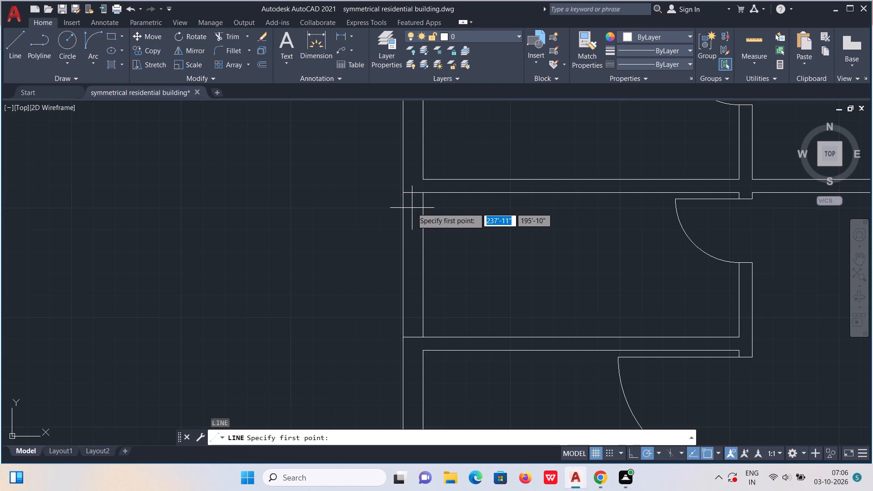
{"action": "left_click", "coordinate": [412, 194]}
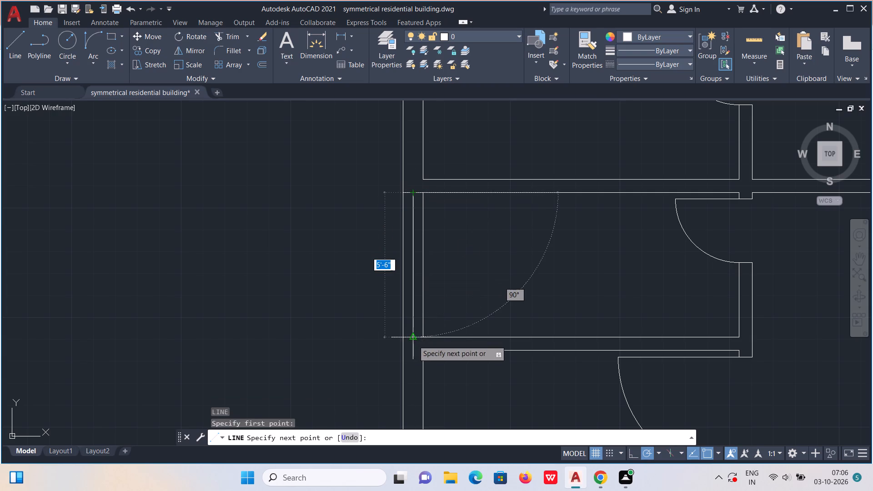
{"action": "left_click", "coordinate": [413, 341]}
{"action": "key", "text": "Escape"}
Outline a window about 5'-6" long across the left outer wall of the upper left-hand unit's adjoining small room, between its inner corners.
{"action": "middle_click_drag", "start_coordinate": [442, 270], "coordinate": [443, 360]}
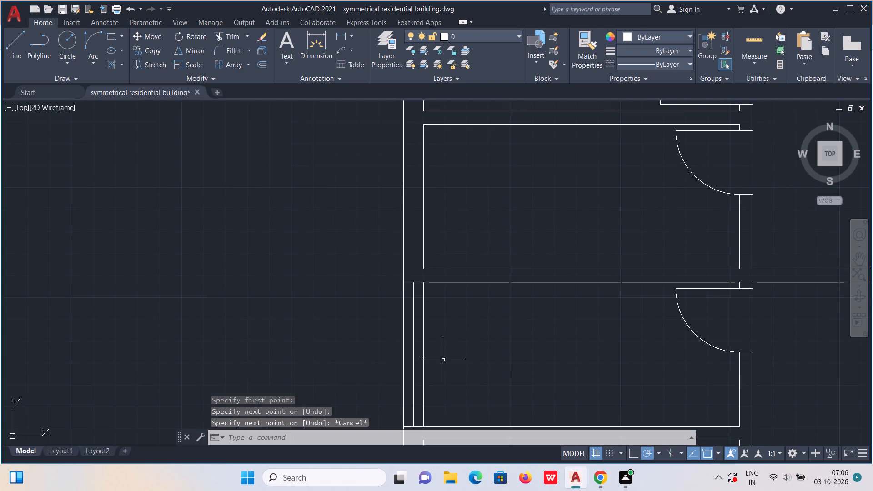
{"action": "key", "text": "l"}
{"action": "key", "text": "Return"}
{"action": "scroll", "coordinate": [413, 266], "scroll_direction": "up", "scroll_amount": 2}
{"action": "left_click", "coordinate": [440, 276]}
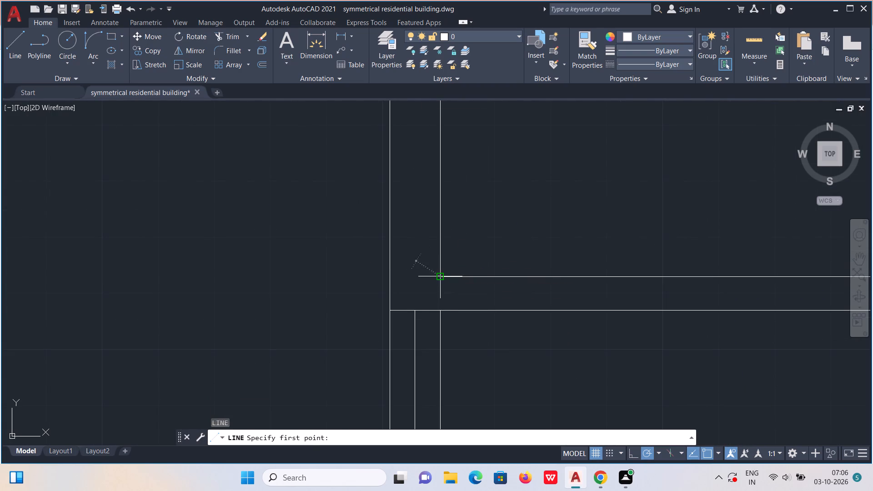
{"action": "left_click", "coordinate": [393, 278]}
{"action": "scroll", "coordinate": [394, 280], "scroll_direction": "down", "scroll_amount": 1}
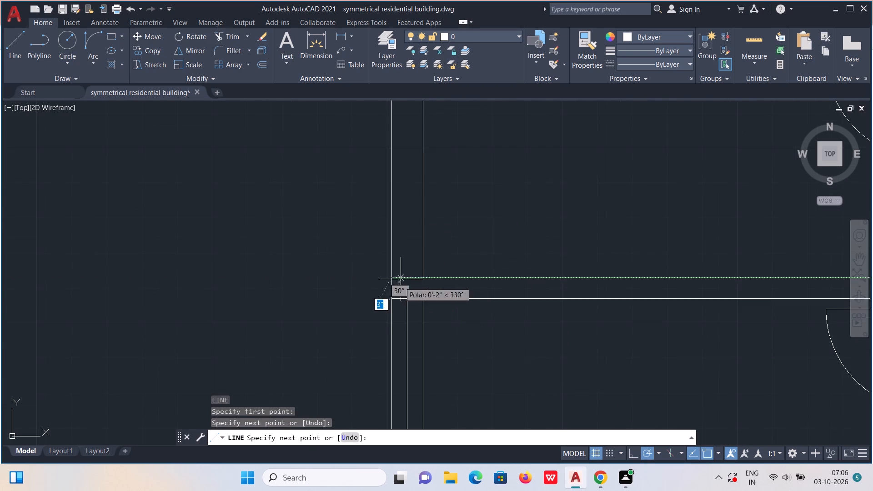
{"action": "middle_click_drag", "start_coordinate": [404, 253], "coordinate": [465, 442]}
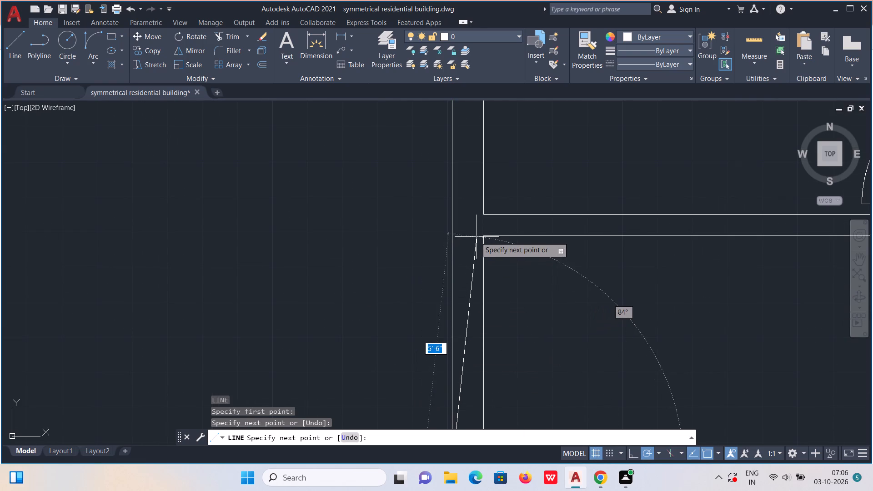
{"action": "left_click", "coordinate": [448, 235]}
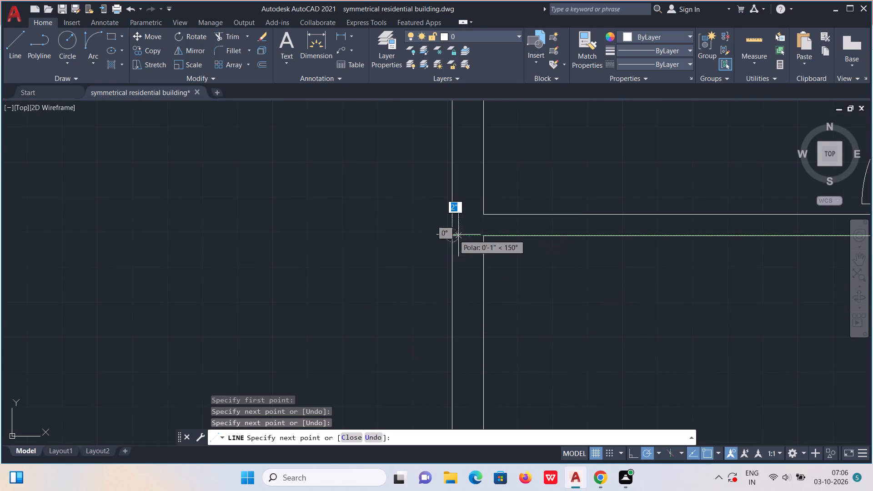
{"action": "left_click", "coordinate": [481, 237]}
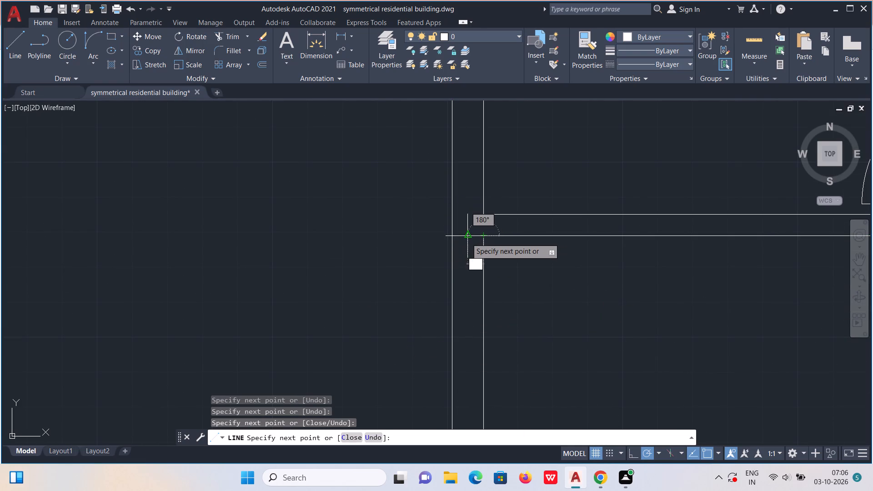
Continue the line as a vertical centre line joining the midpoints of the upper small room window's two jambs.
{"action": "left_click", "coordinate": [467, 238]}
{"action": "scroll", "coordinate": [461, 294], "scroll_direction": "down", "scroll_amount": 3}
{"action": "middle_click_drag", "start_coordinate": [461, 294], "coordinate": [473, 212]}
{"action": "scroll", "coordinate": [468, 240], "scroll_direction": "up", "scroll_amount": 2}
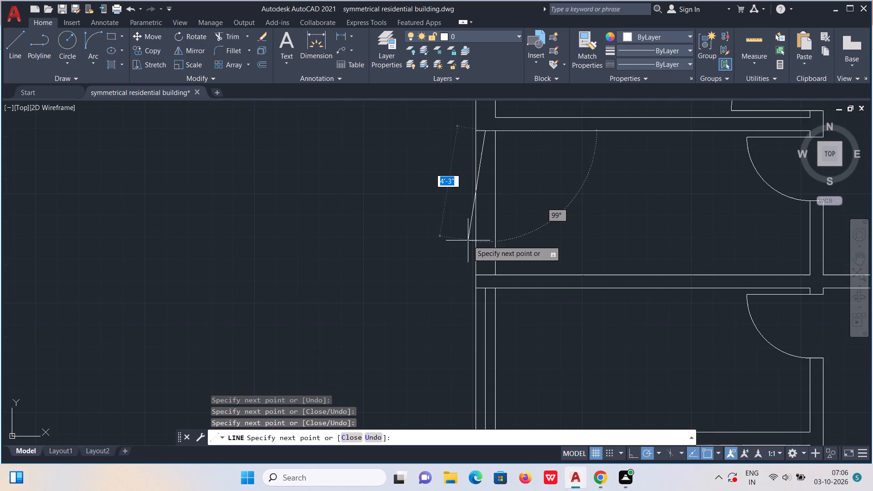
{"action": "scroll", "coordinate": [477, 250], "scroll_direction": "up", "scroll_amount": 2}
{"action": "left_click", "coordinate": [497, 312]}
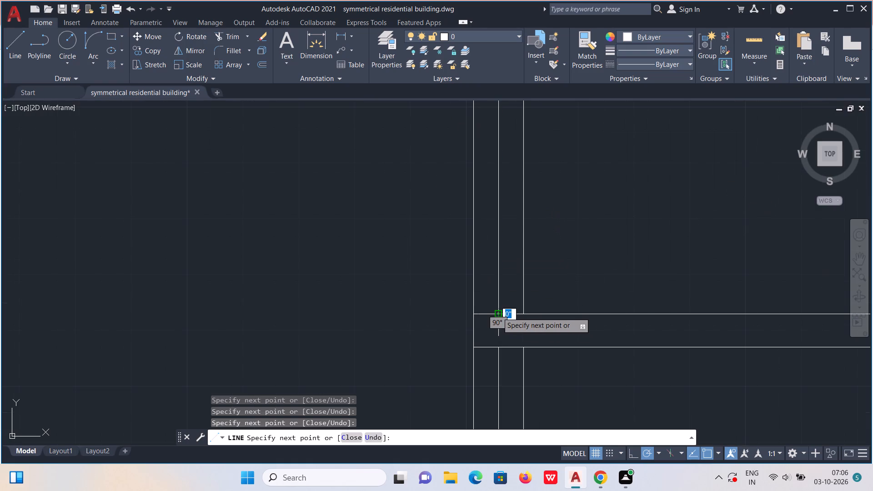
Outline a window across the left outer wall of the upper left-hand unit's large room, level with the matching window on the opposite outer wall.
{"action": "scroll", "coordinate": [497, 311], "scroll_direction": "down", "scroll_amount": 2}
{"action": "middle_click_drag", "start_coordinate": [486, 230], "coordinate": [497, 364]}
{"action": "key", "text": "Escape"}
{"action": "scroll", "coordinate": [523, 262], "scroll_direction": "down", "scroll_amount": 2}
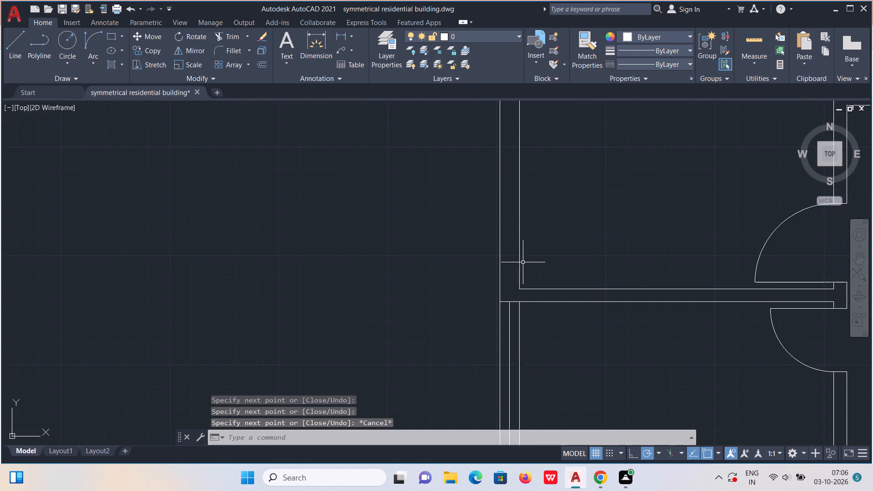
{"action": "middle_click_drag", "start_coordinate": [525, 257], "coordinate": [514, 336]}
{"action": "scroll", "coordinate": [513, 336], "scroll_direction": "up", "scroll_amount": 1}
{"action": "key", "text": "l"}
{"action": "key", "text": "Return"}
{"action": "scroll", "coordinate": [526, 267], "scroll_direction": "down", "scroll_amount": 2}
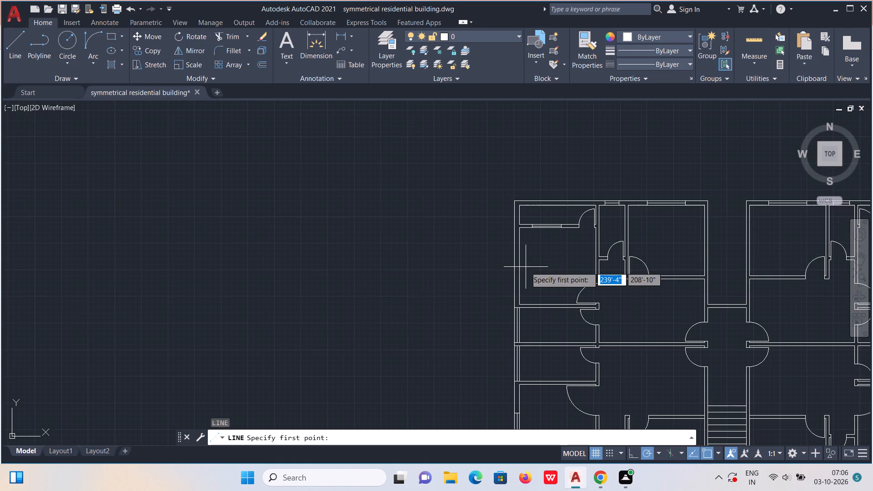
{"action": "middle_click_drag", "start_coordinate": [615, 280], "coordinate": [500, 277]}
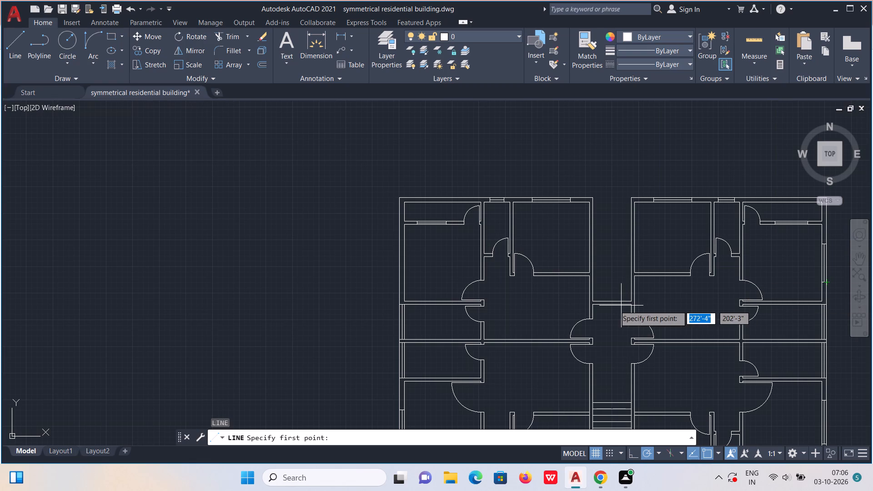
{"action": "left_click", "coordinate": [407, 283]}
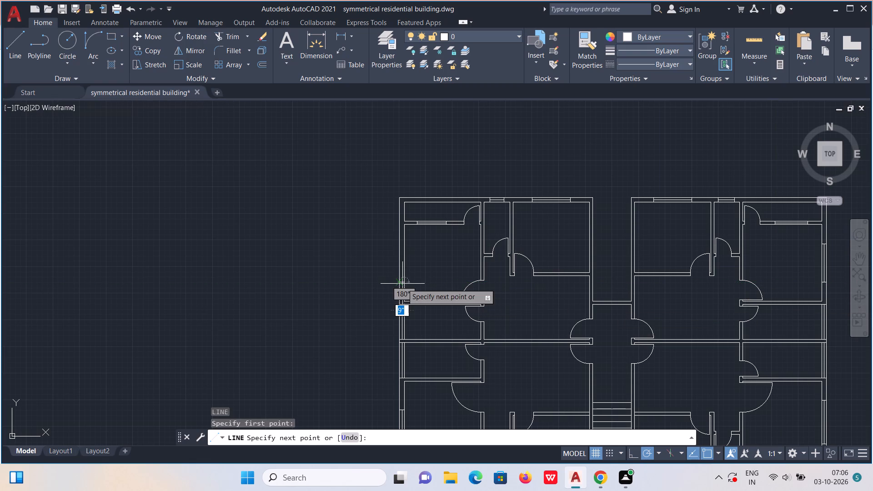
{"action": "left_click", "coordinate": [402, 284]}
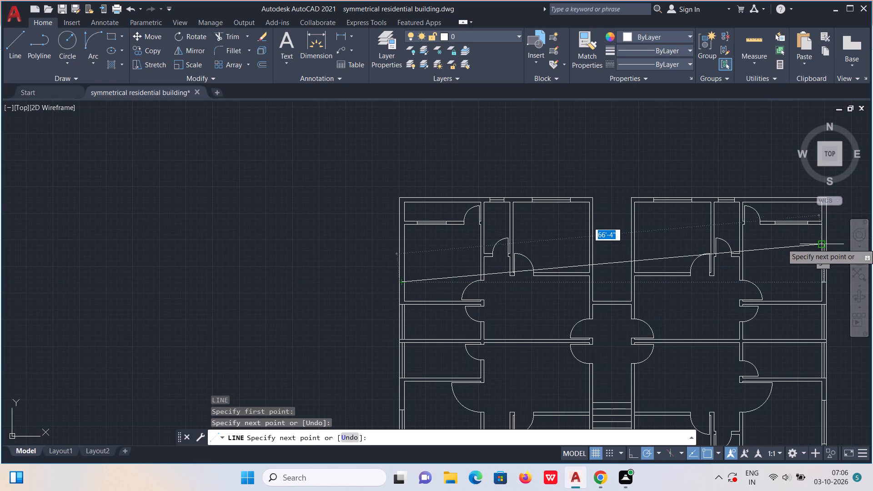
{"action": "left_click", "coordinate": [399, 248]}
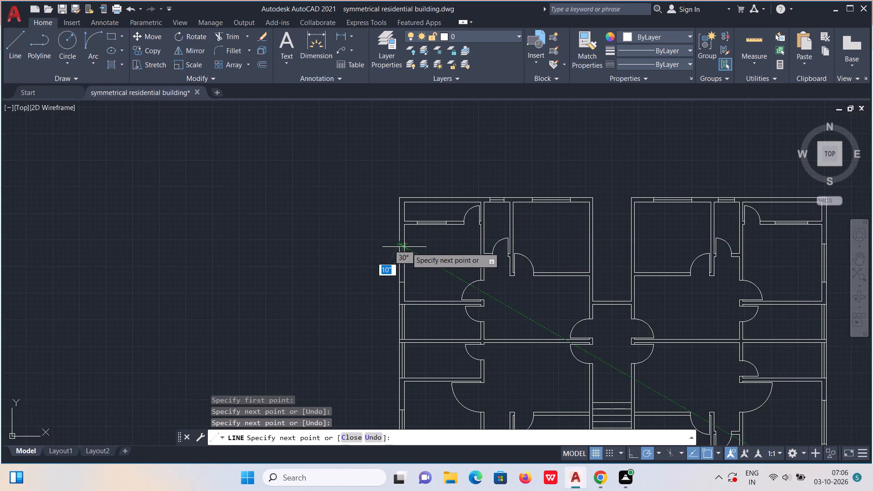
{"action": "scroll", "coordinate": [407, 247], "scroll_direction": "up", "scroll_amount": 3}
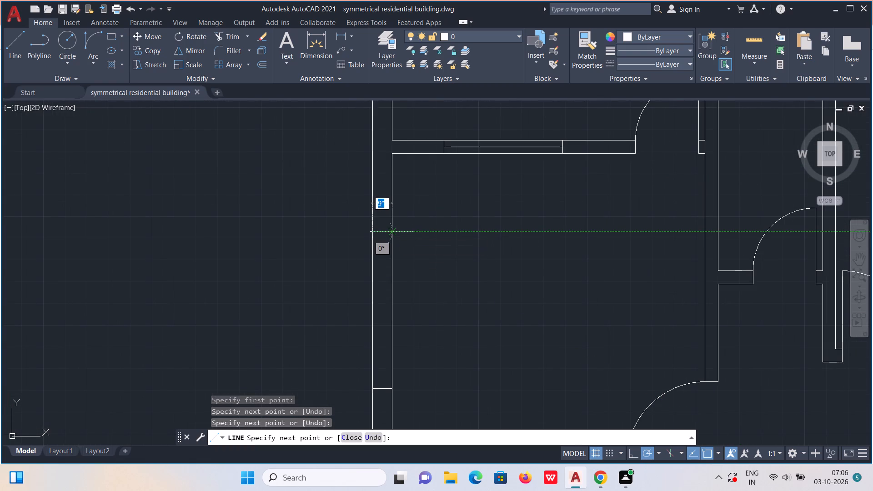
{"action": "left_click", "coordinate": [394, 233]}
Continue the line as a vertical centre line joining the midpoints of the large room window's two jambs.
{"action": "left_click", "coordinate": [382, 230]}
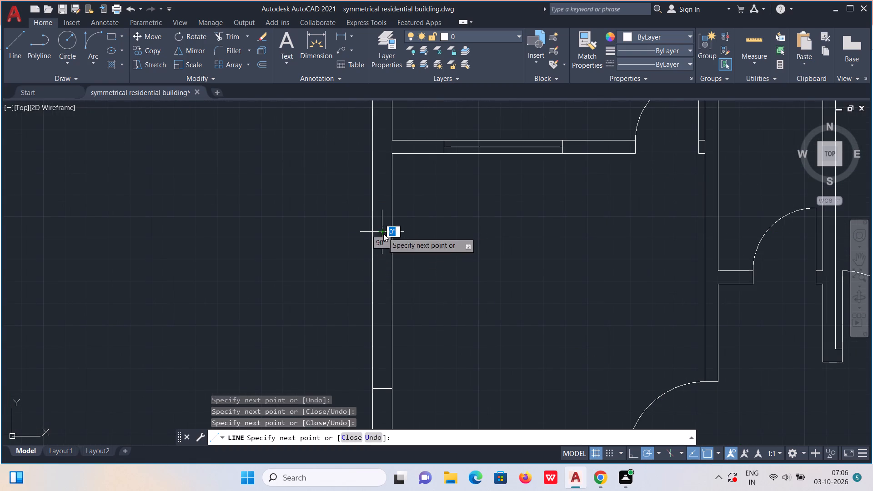
{"action": "left_click", "coordinate": [382, 390]}
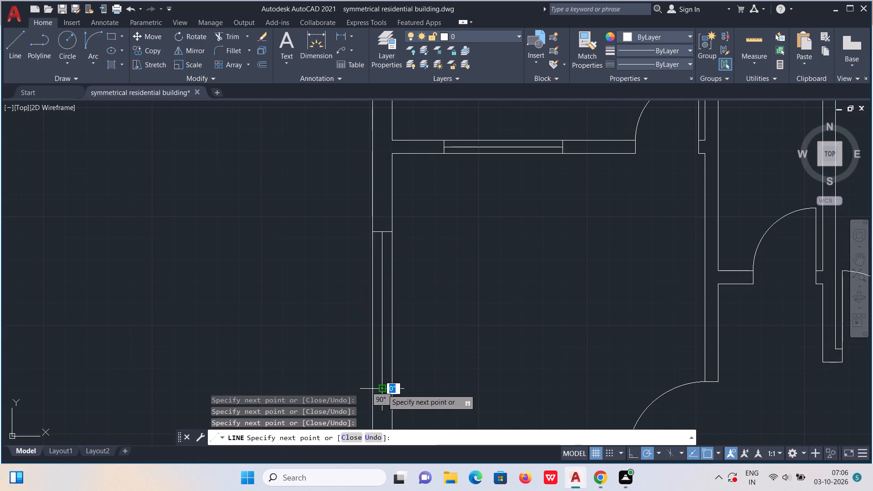
{"action": "key", "text": "Escape"}
Save the symmetrical residential building drawing with the whole floor plan in view.
{"action": "scroll", "coordinate": [417, 310], "scroll_direction": "down", "scroll_amount": 3}
{"action": "middle_click_drag", "start_coordinate": [438, 301], "coordinate": [277, 165]}
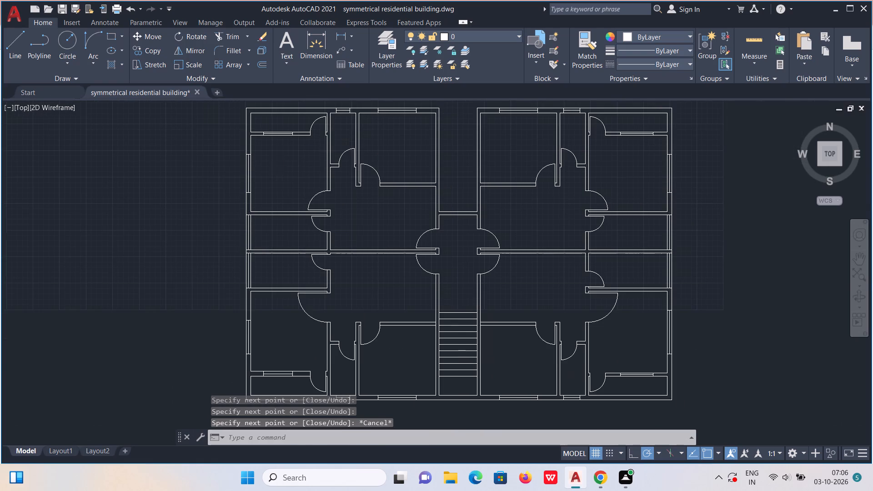
{"action": "scroll", "coordinate": [293, 180], "scroll_direction": "down", "scroll_amount": 1}
{"action": "middle_click_drag", "start_coordinate": [340, 195], "coordinate": [412, 207]}
{"action": "key", "text": "ctrl+s"}
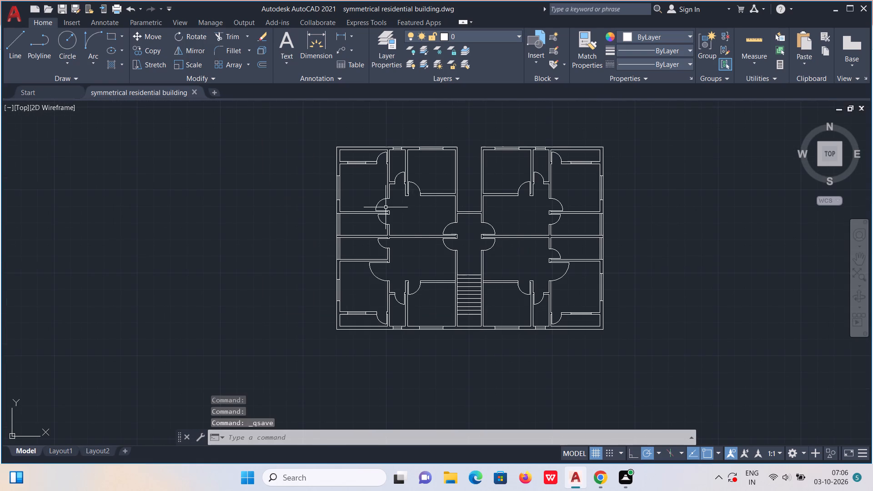